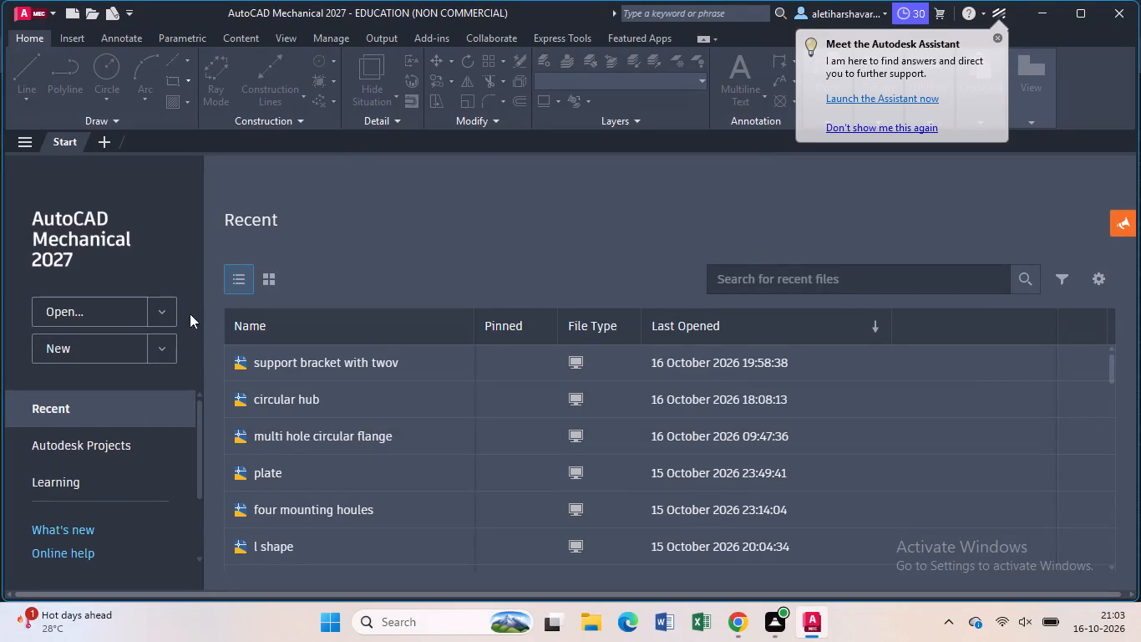
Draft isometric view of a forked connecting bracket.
Create a new blank drawing.
{"action": "left_click", "coordinate": [129, 345]}
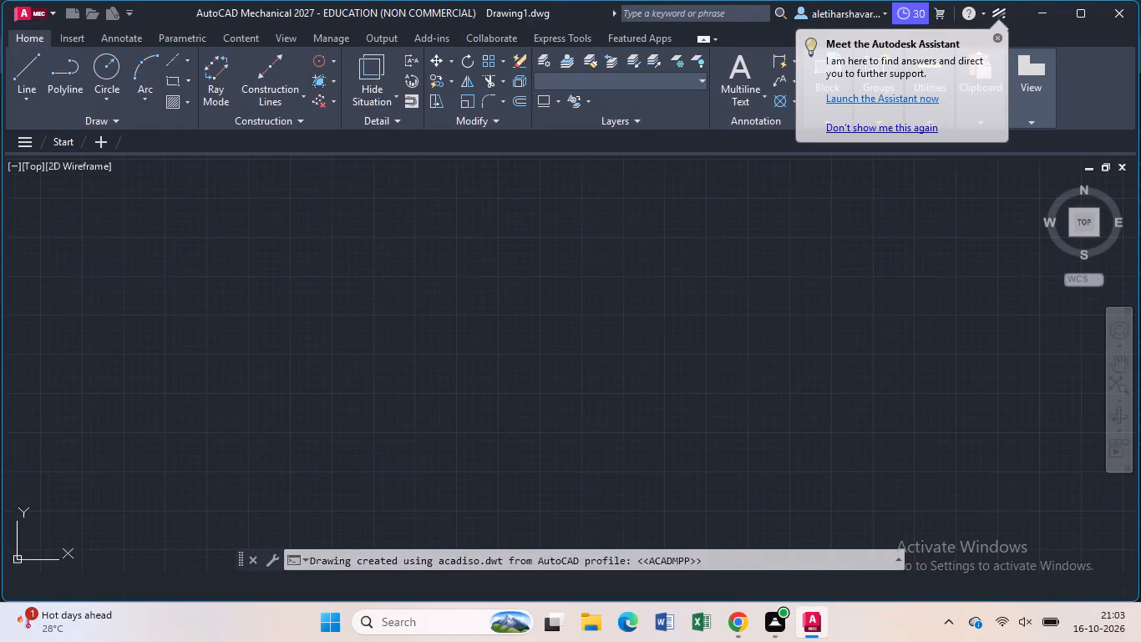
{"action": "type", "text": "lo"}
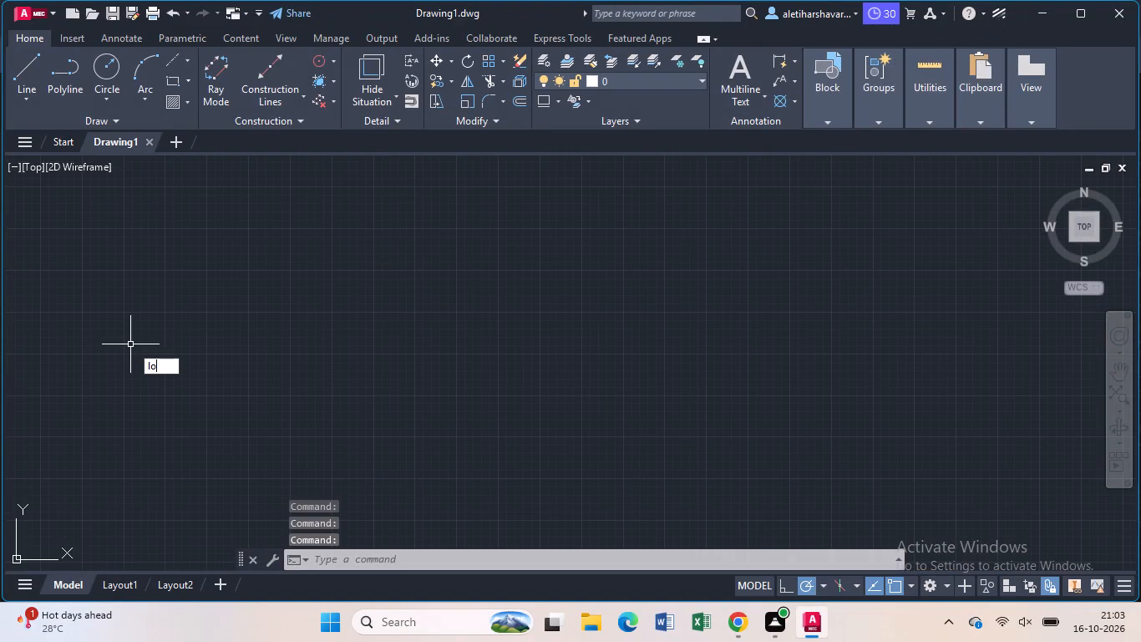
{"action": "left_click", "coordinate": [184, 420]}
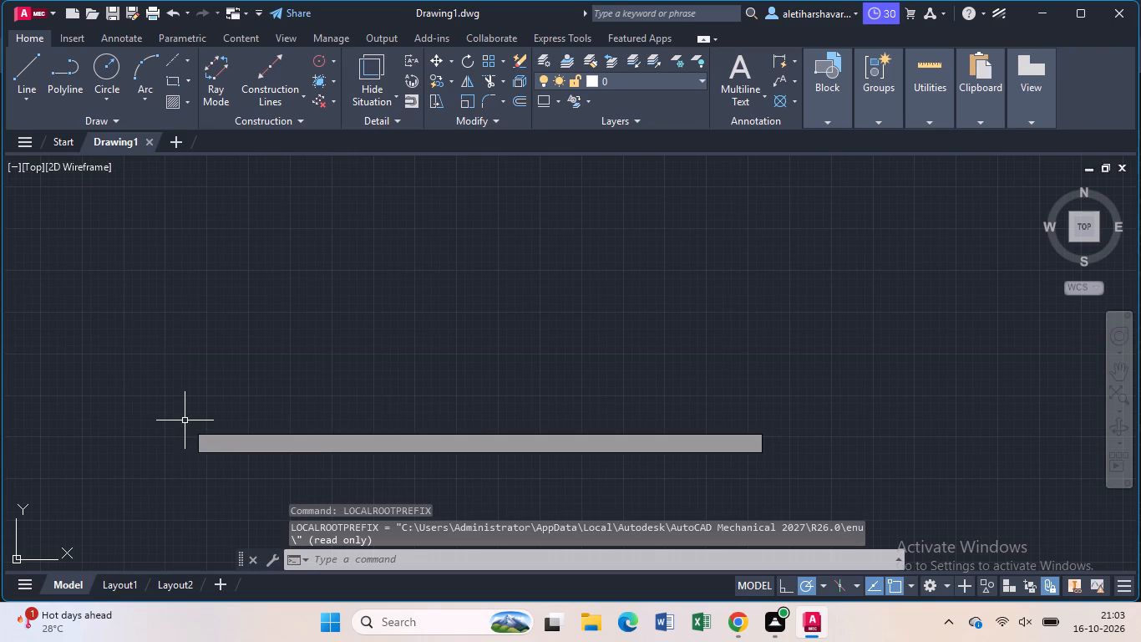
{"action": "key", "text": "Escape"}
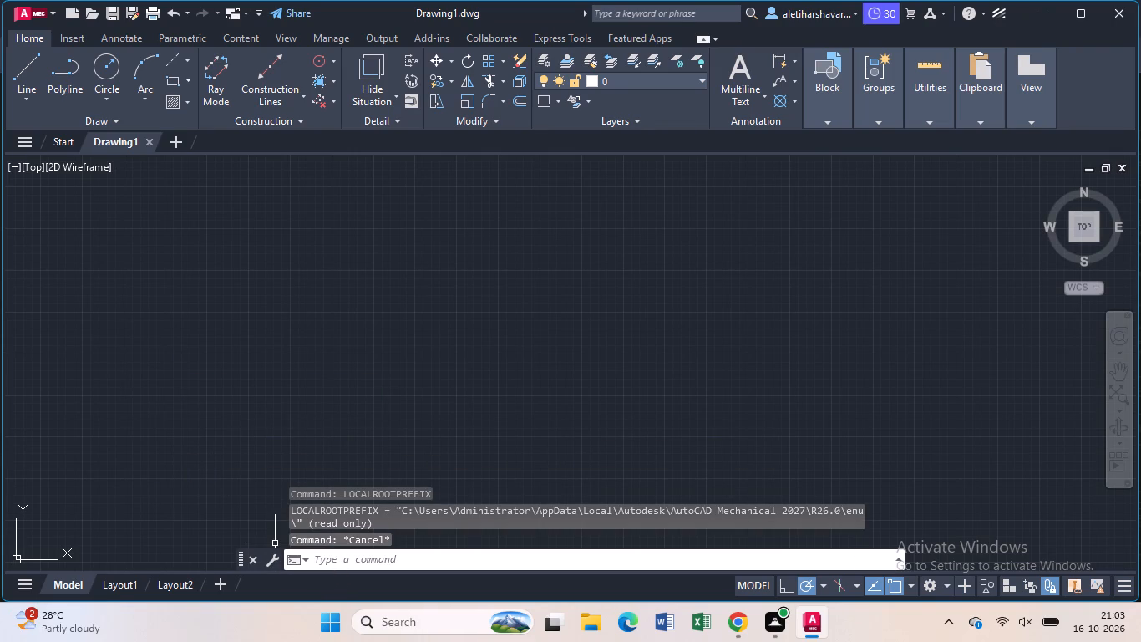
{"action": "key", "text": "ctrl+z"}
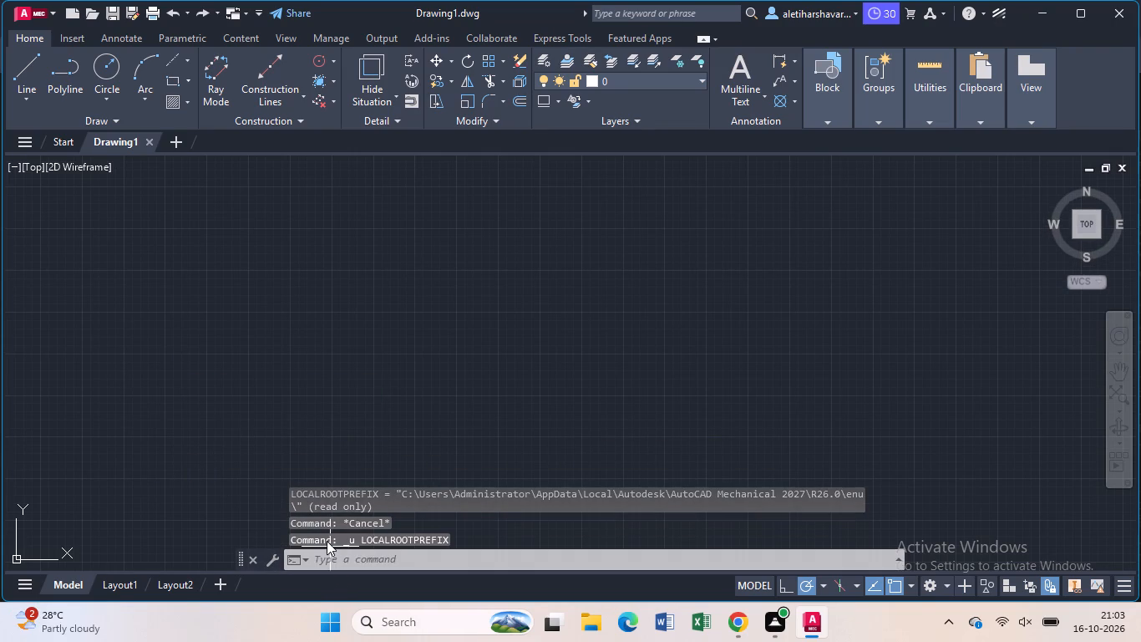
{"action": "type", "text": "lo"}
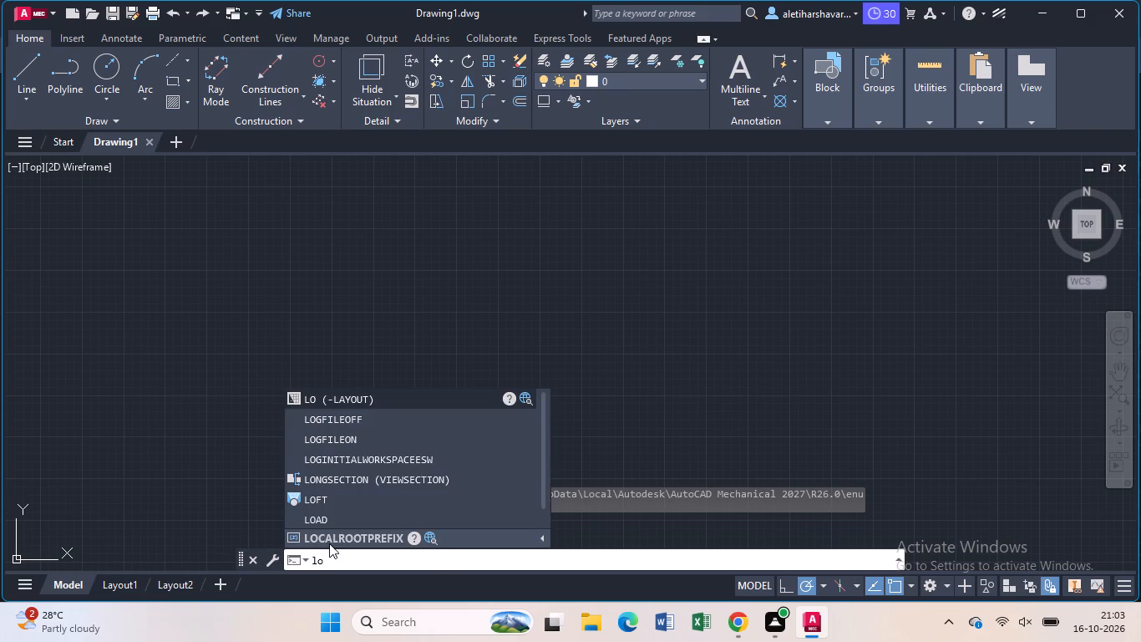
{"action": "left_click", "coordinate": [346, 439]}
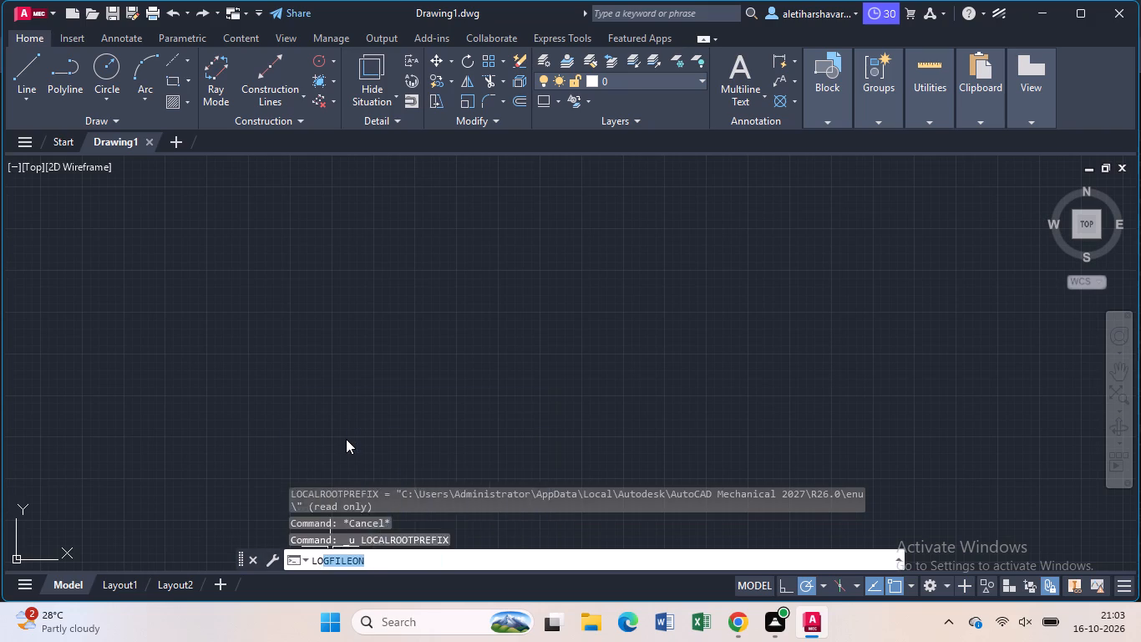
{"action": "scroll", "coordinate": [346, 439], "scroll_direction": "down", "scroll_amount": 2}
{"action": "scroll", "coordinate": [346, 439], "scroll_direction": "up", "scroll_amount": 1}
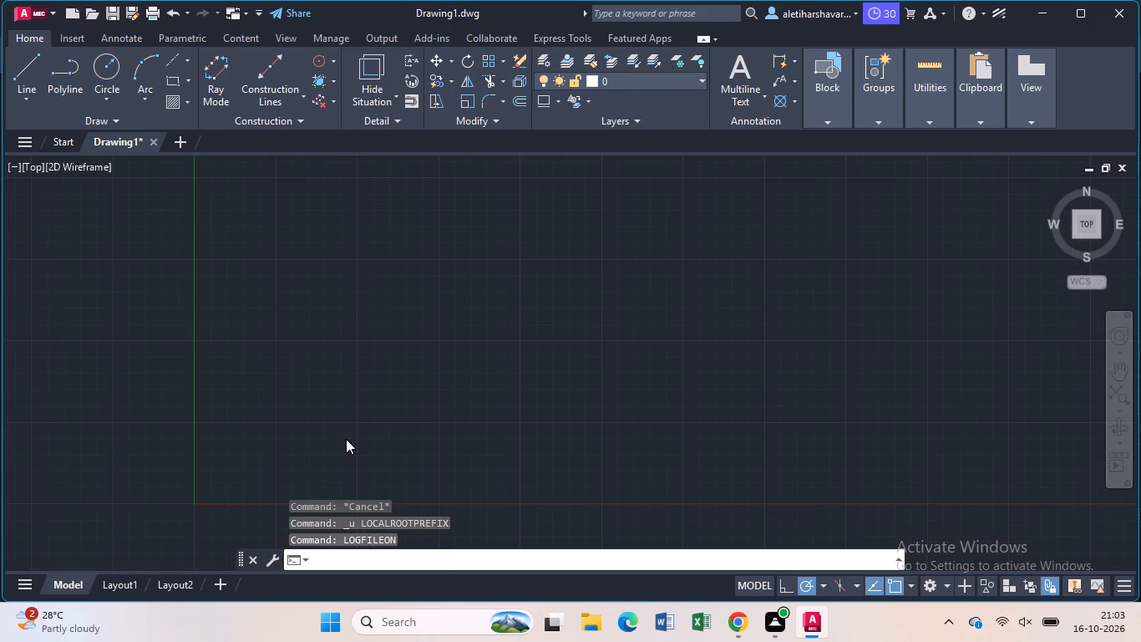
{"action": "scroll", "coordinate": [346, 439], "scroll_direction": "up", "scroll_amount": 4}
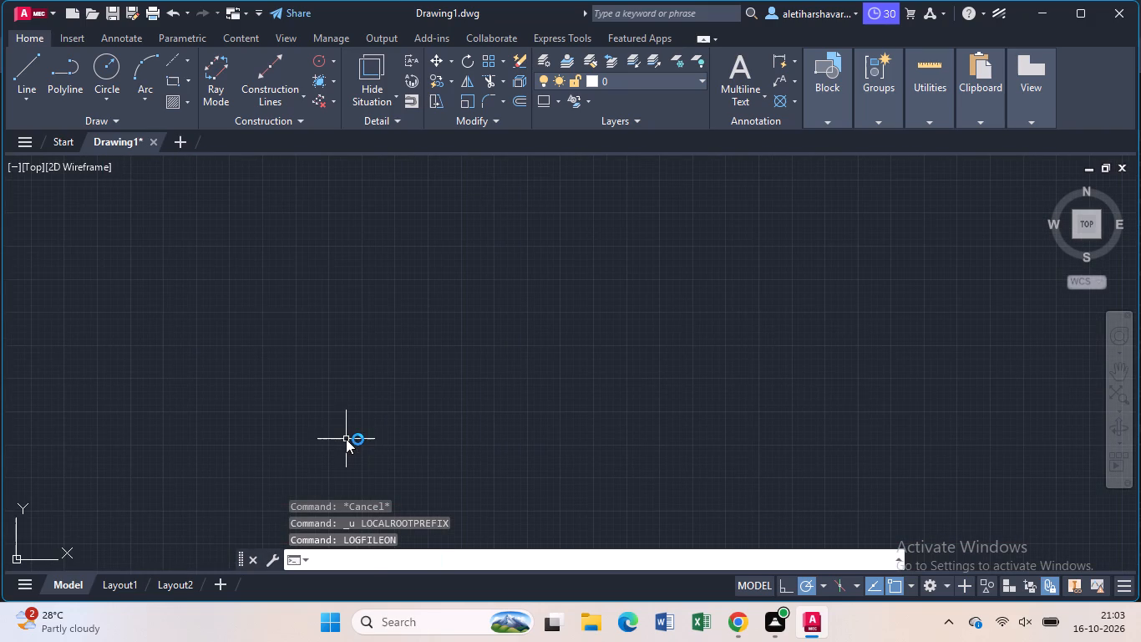
Draw the narrow end face with connected lines: 18 at 30°, 80 straight up, 18 at 210°, and about 106 straight down.
{"action": "left_click", "coordinate": [38, 62]}
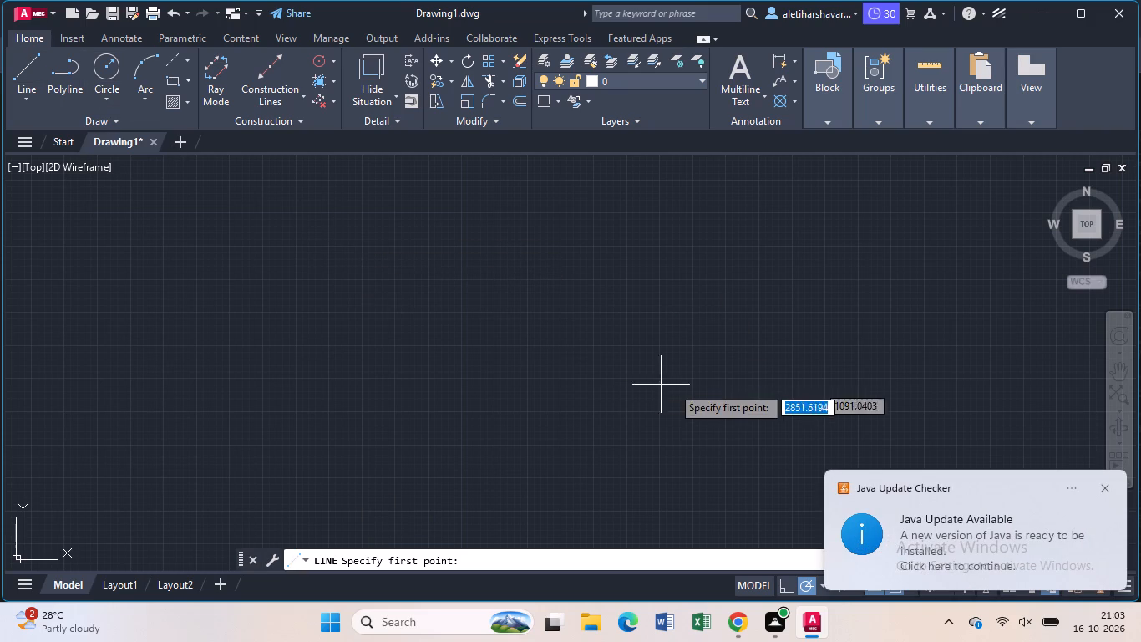
{"action": "left_click", "coordinate": [651, 402]}
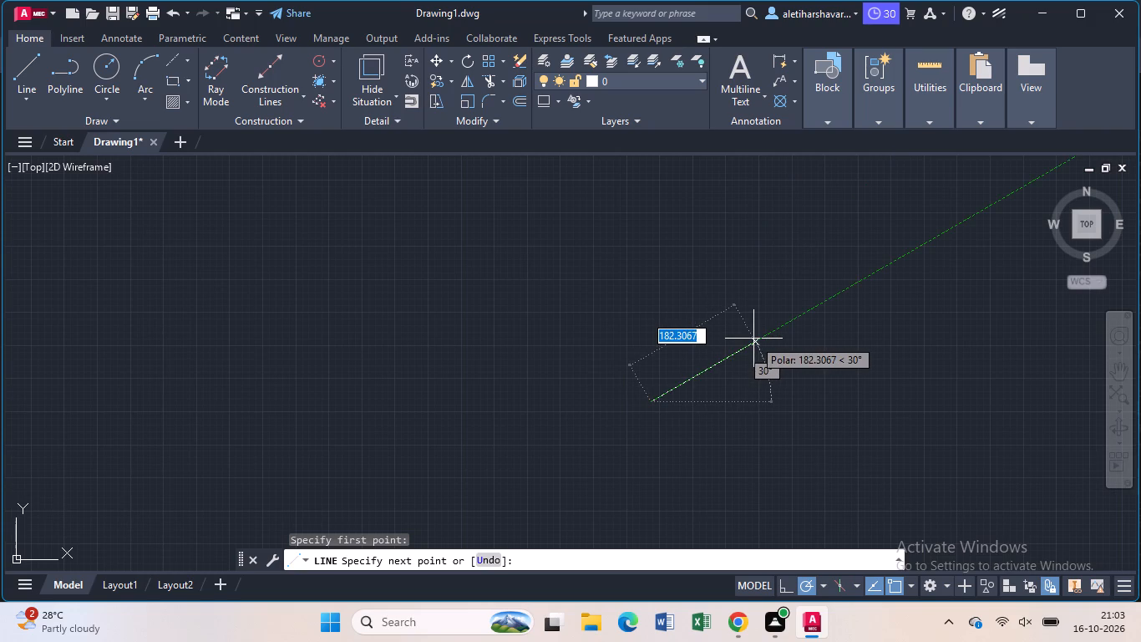
{"action": "key", "text": "1"}
{"action": "key", "text": "8"}
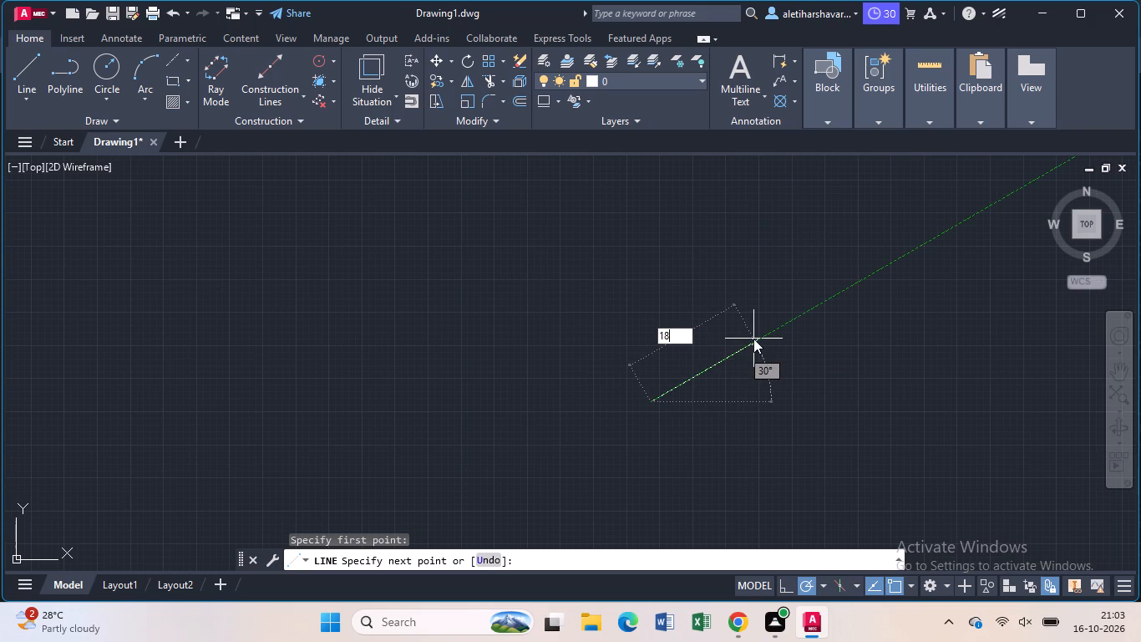
{"action": "key", "text": "Return"}
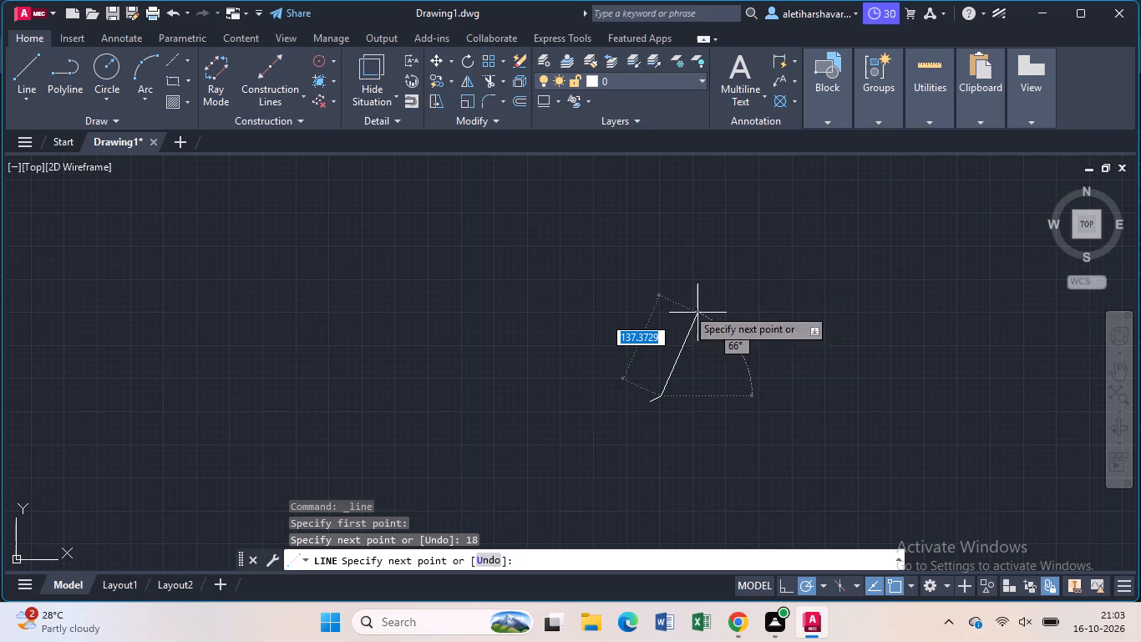
{"action": "scroll", "coordinate": [669, 305], "scroll_direction": "up", "scroll_amount": 2}
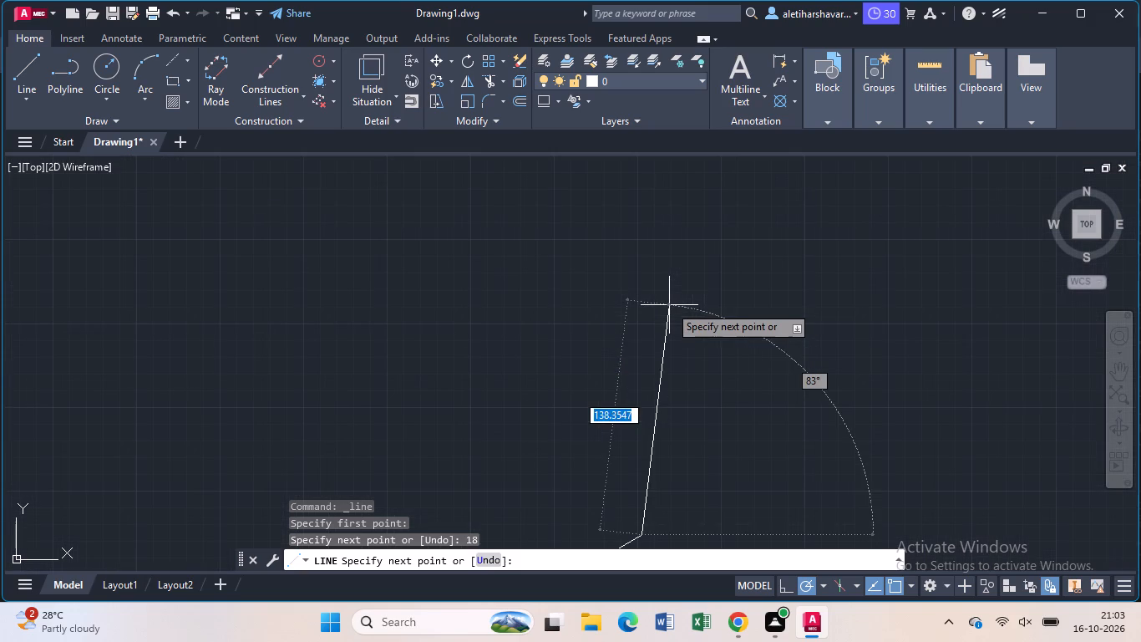
{"action": "middle_click_drag", "start_coordinate": [666, 305], "coordinate": [652, 197]}
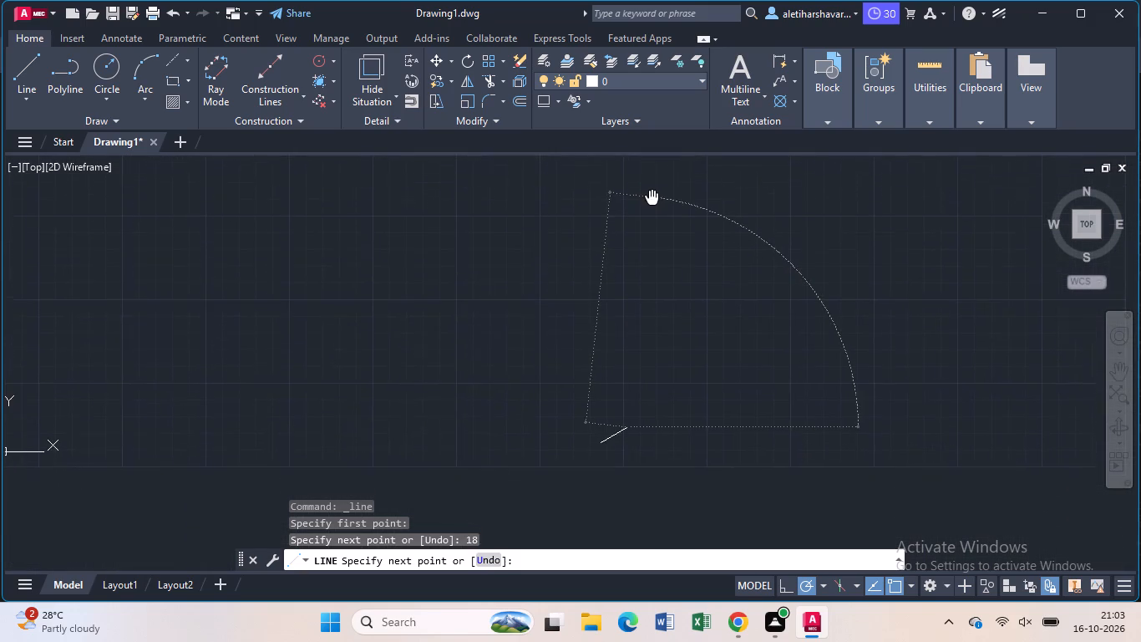
{"action": "middle_click_drag", "start_coordinate": [652, 197], "coordinate": [652, 163]}
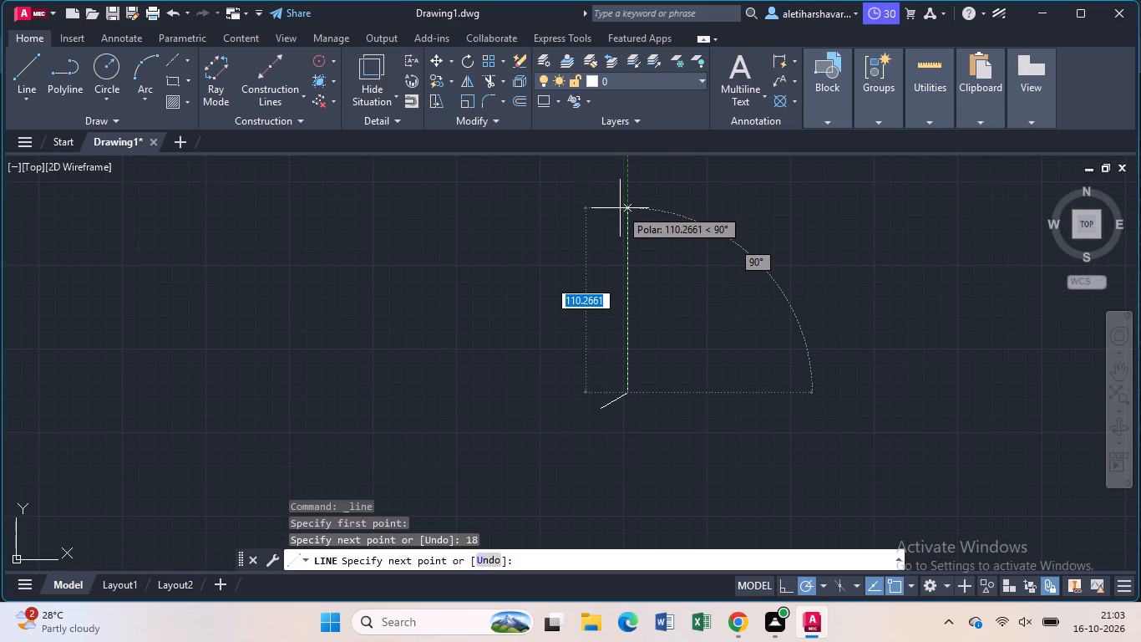
{"action": "type", "text": "80"}
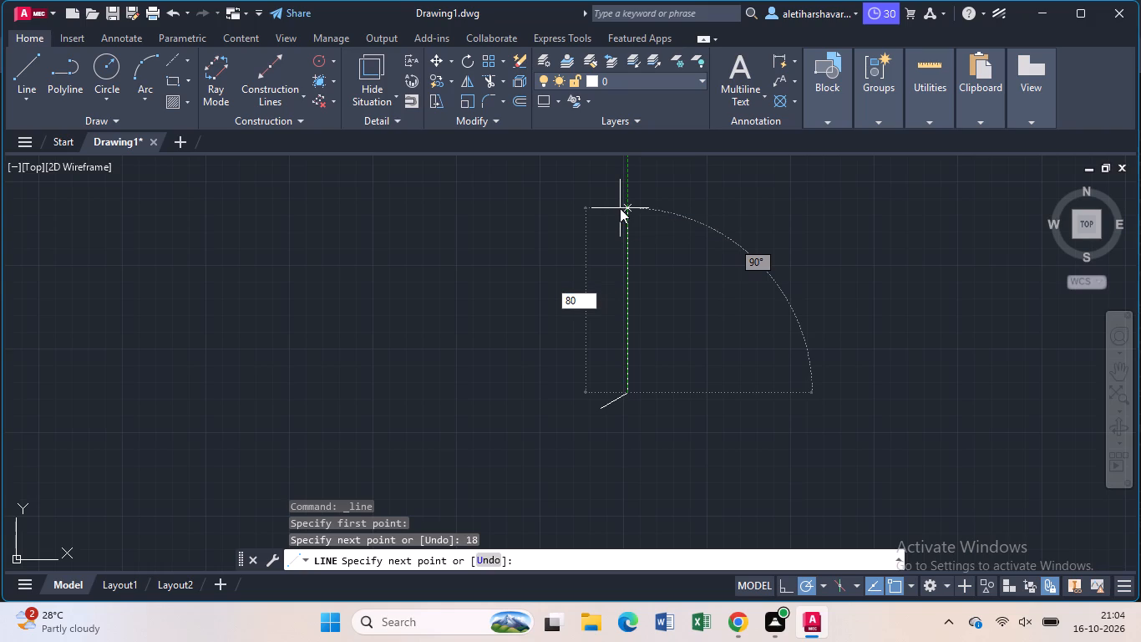
{"action": "key", "text": "Return"}
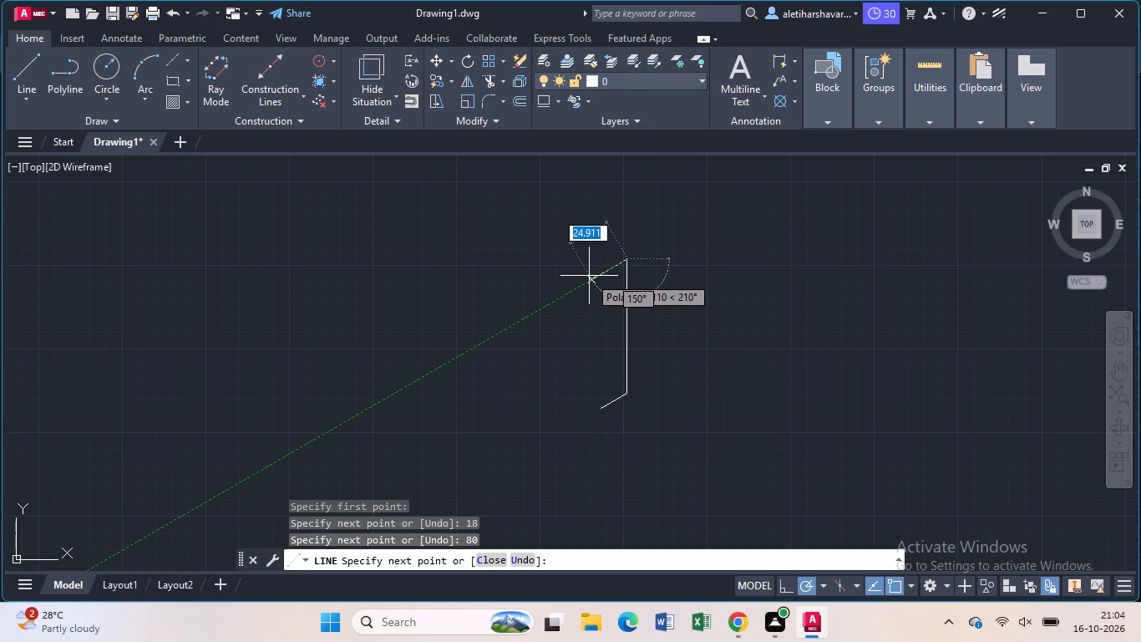
{"action": "type", "text": "18"}
{"action": "key", "text": "Return"}
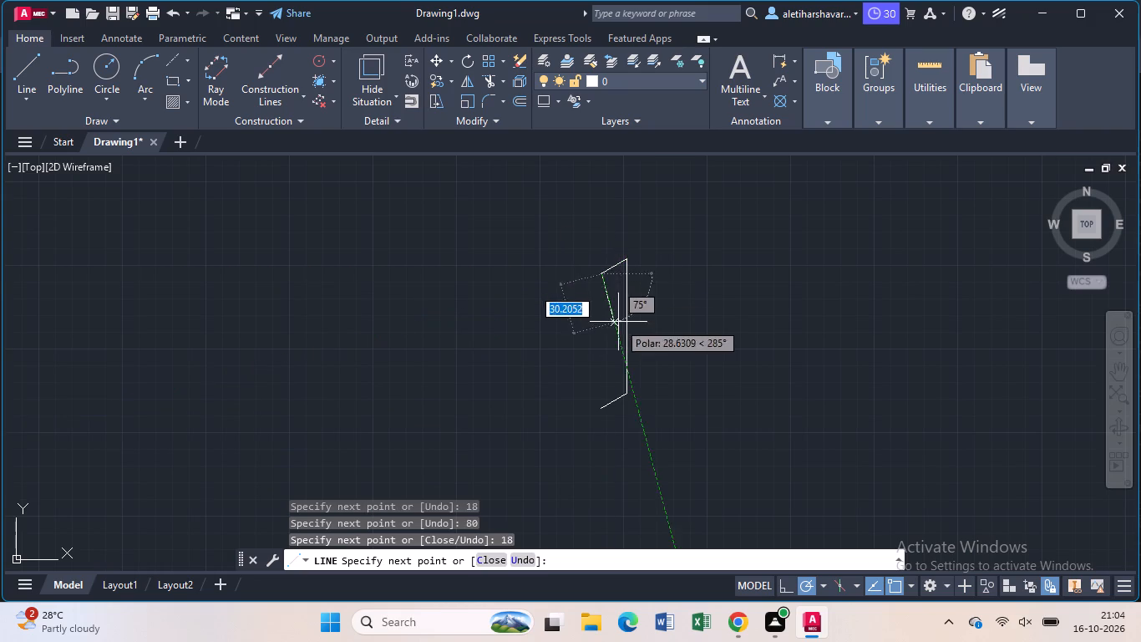
{"action": "left_click", "coordinate": [605, 453]}
{"action": "key", "text": "Escape"}
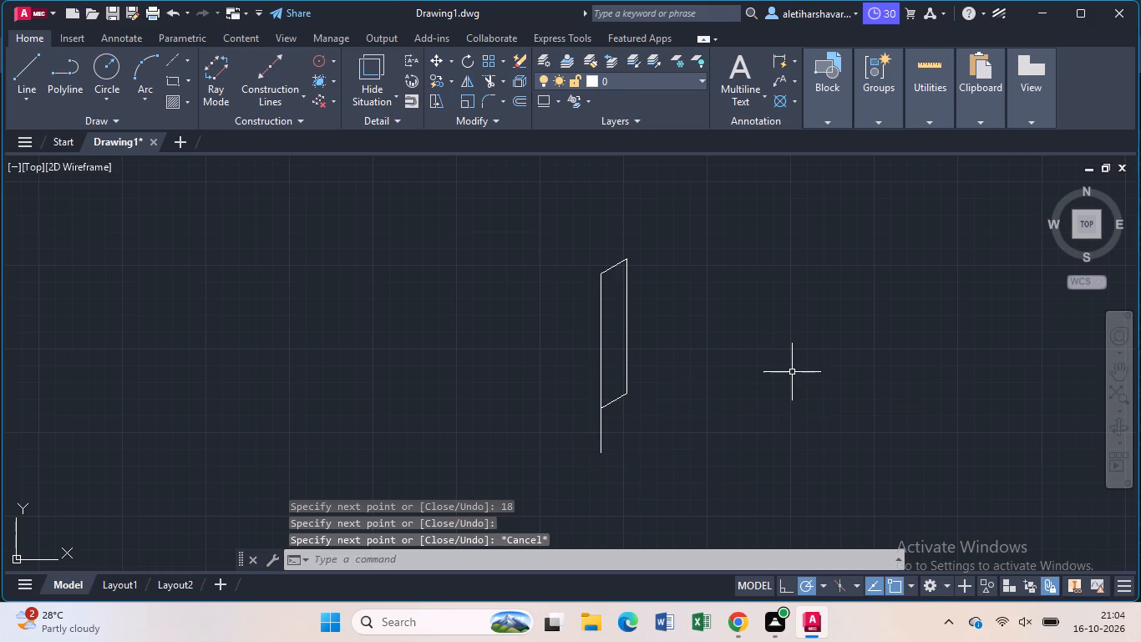
Trim the vertical line's overhang below the lower corner of the narrow face.
{"action": "type", "text": "tr"}
{"action": "key", "text": "Return"}
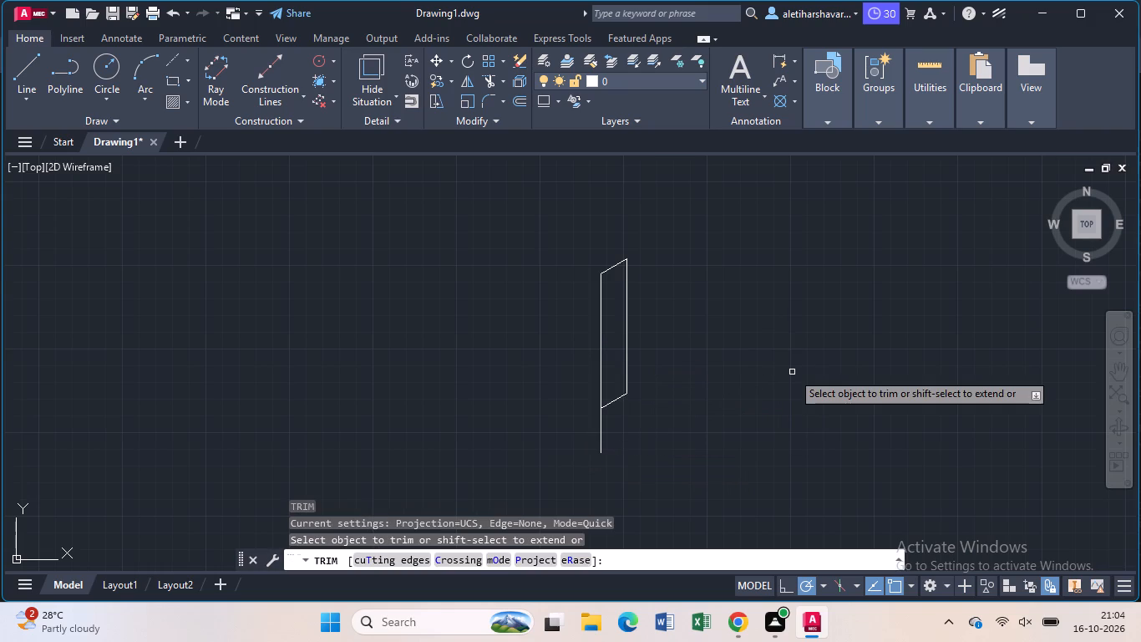
{"action": "left_click", "coordinate": [601, 434]}
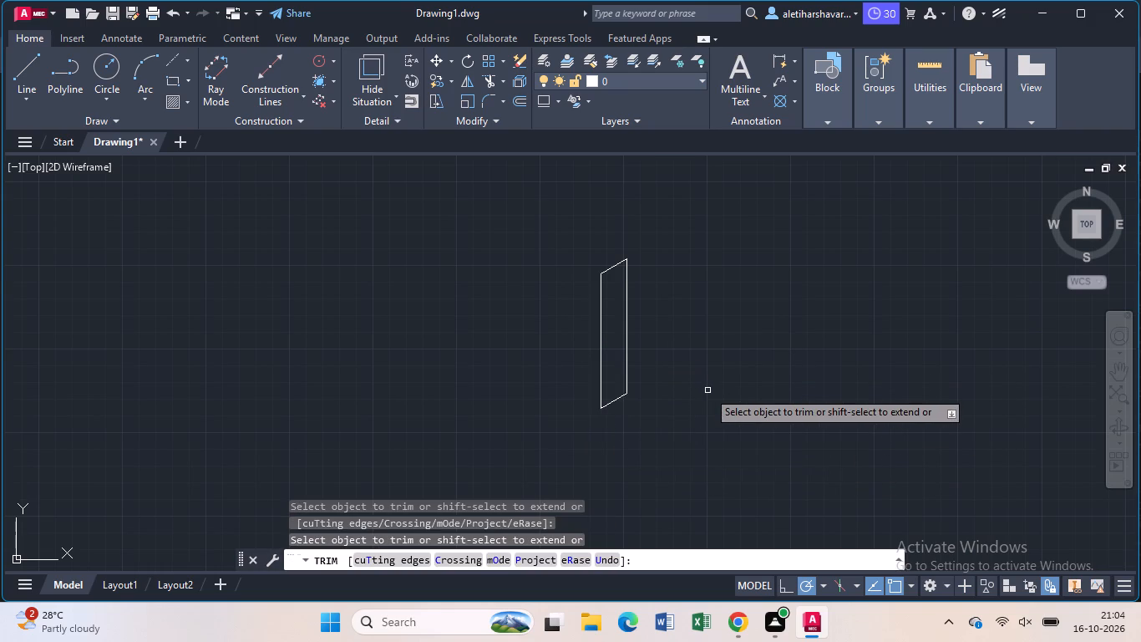
{"action": "key", "text": "Escape"}
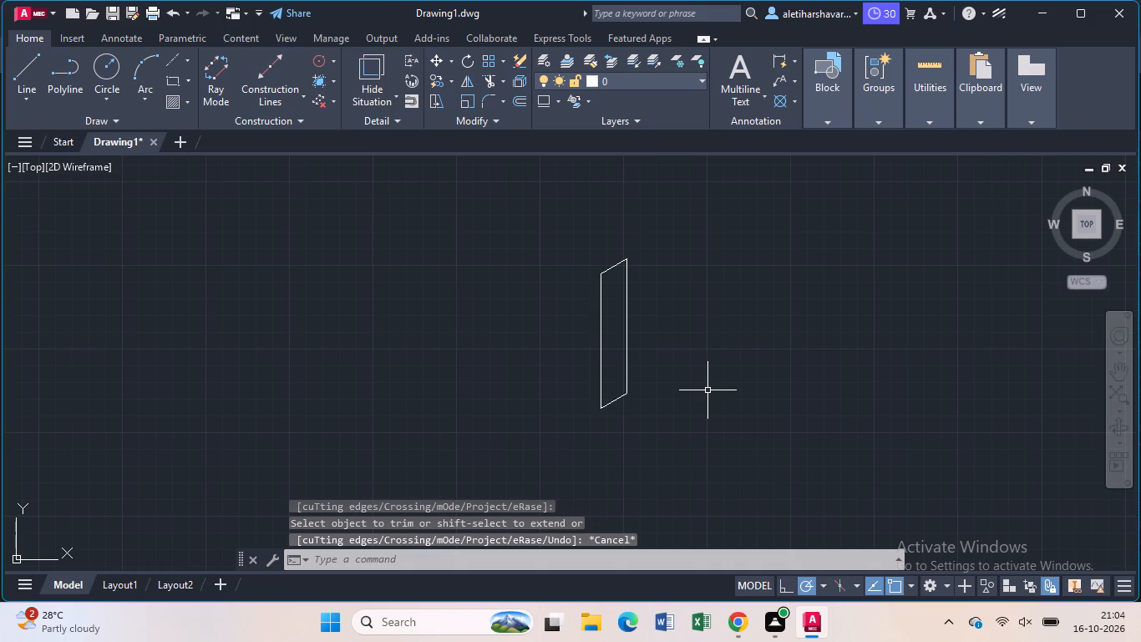
From the narrow face's top outer corner, draw lines 66 at 150°, 10 at 210°, 80 straight down, and across to the face's lowest corner.
{"action": "key", "text": "l"}
{"action": "key", "text": "Return"}
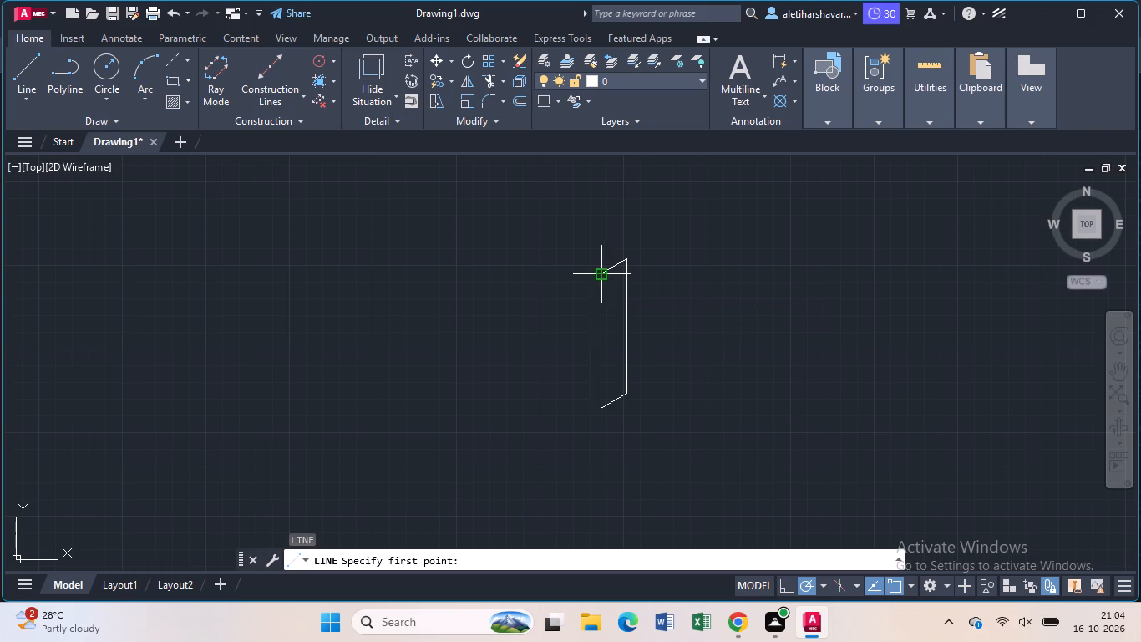
{"action": "left_click", "coordinate": [626, 260]}
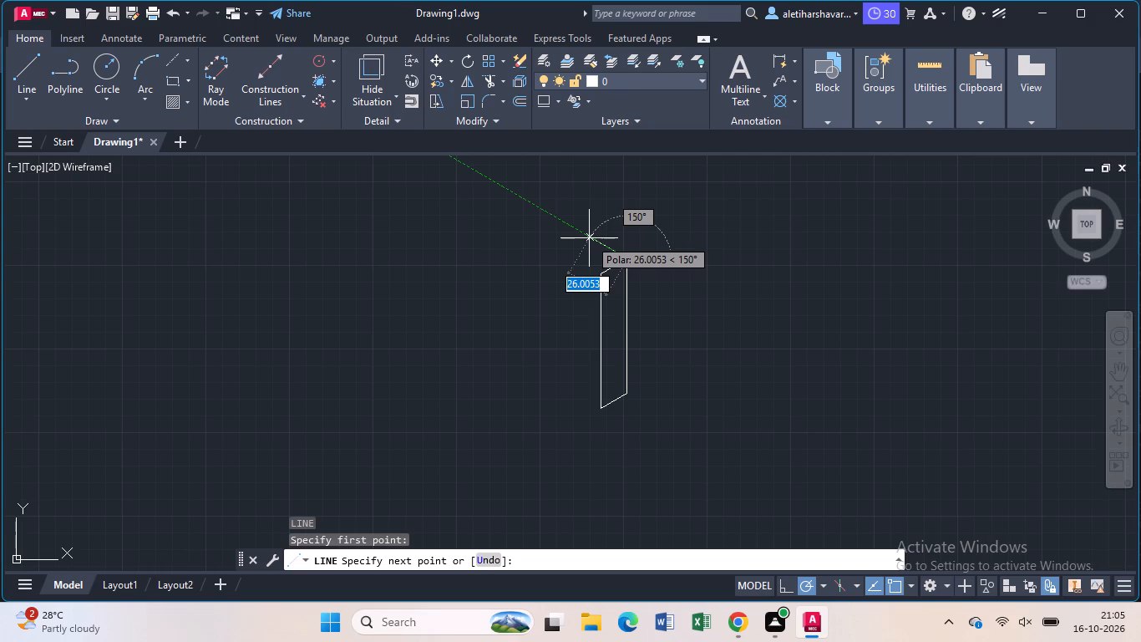
{"action": "type", "text": "66"}
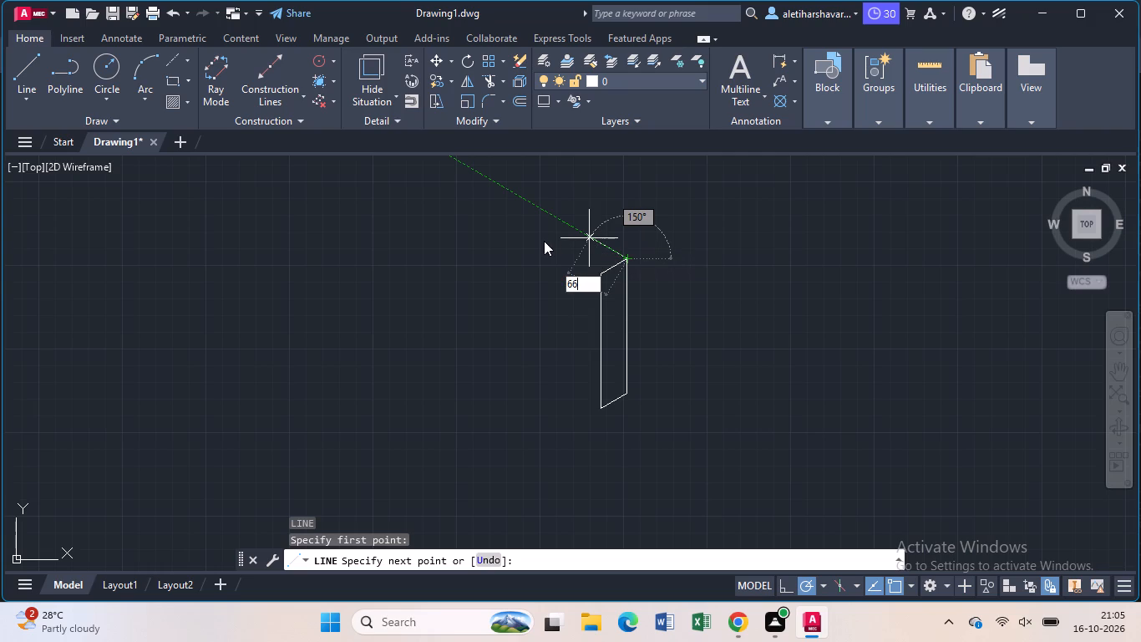
{"action": "key", "text": "Return"}
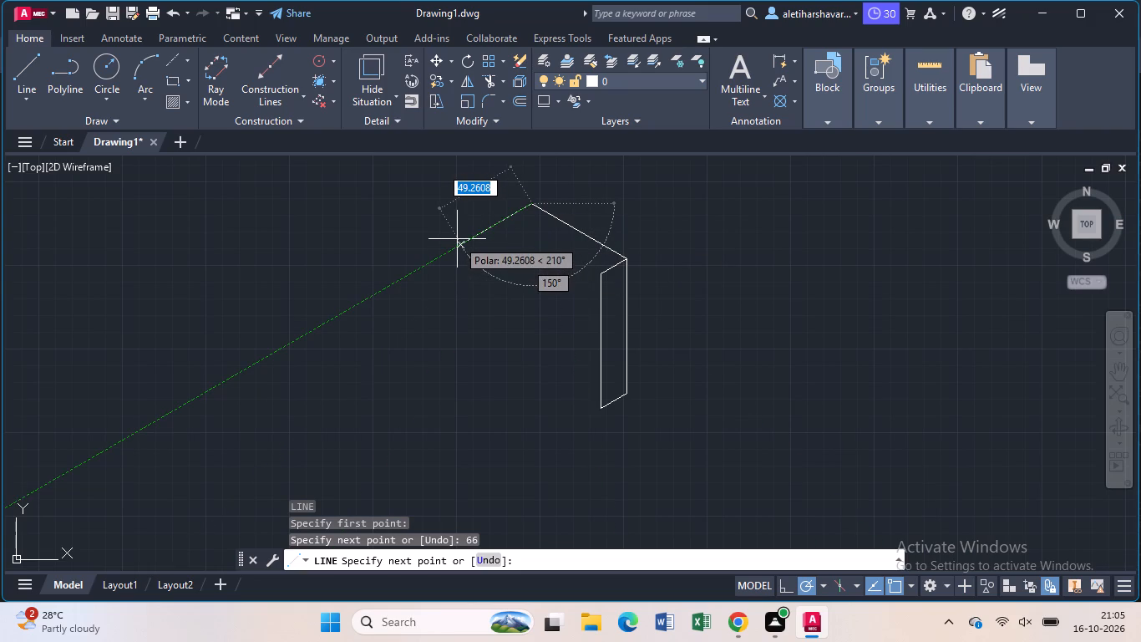
{"action": "type", "text": "10"}
{"action": "key", "text": "Return"}
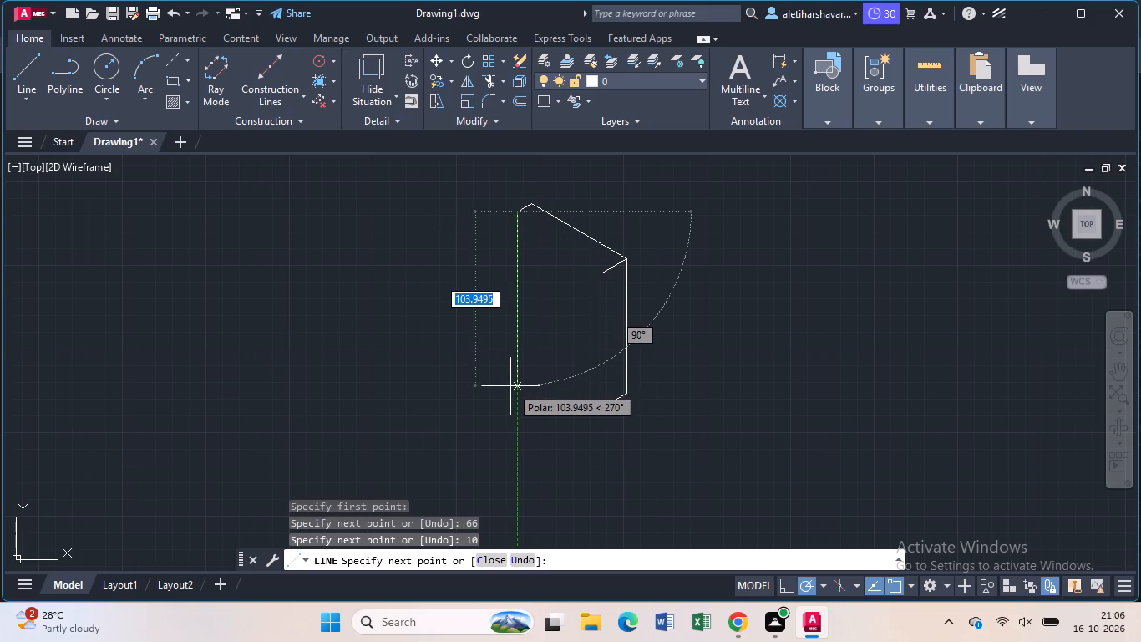
{"action": "type", "text": "80"}
{"action": "key", "text": "Return"}
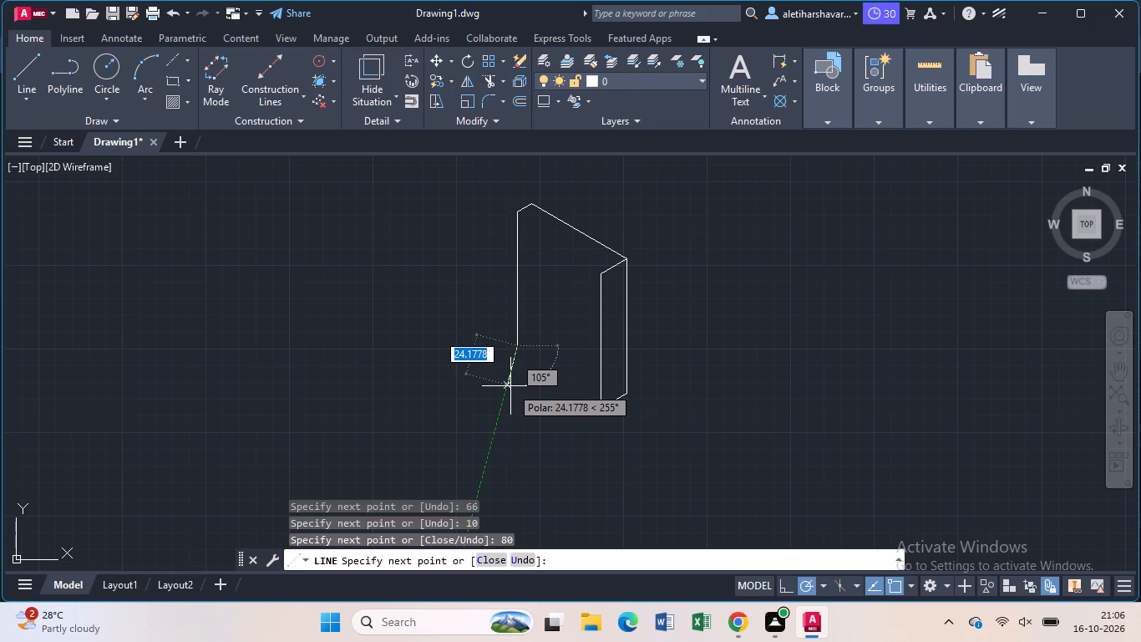
{"action": "left_click", "coordinate": [601, 408]}
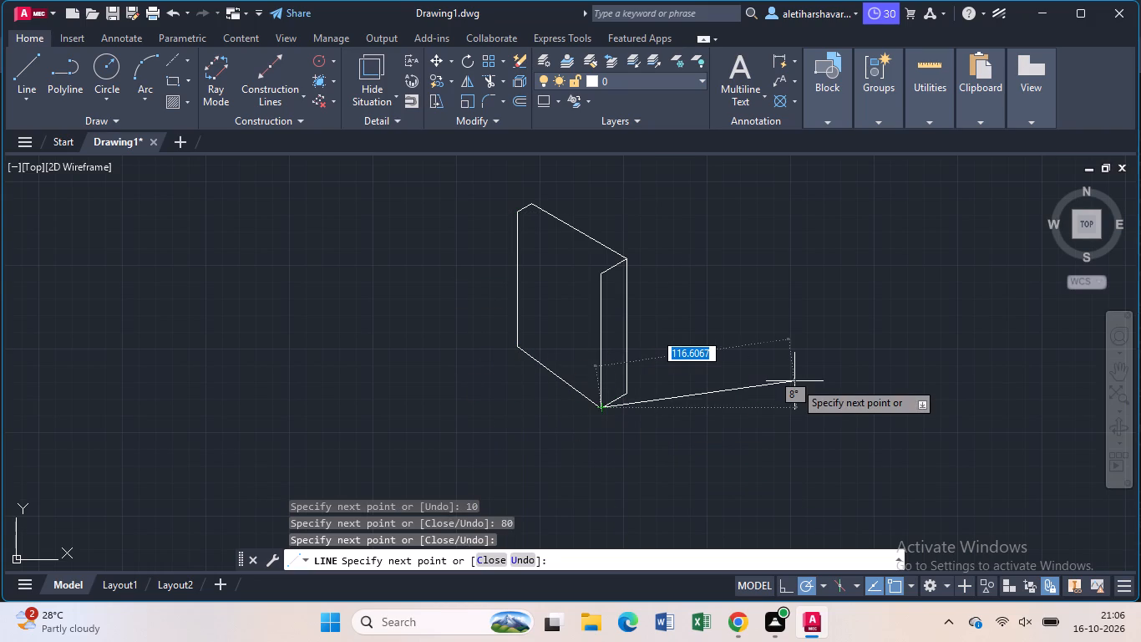
{"action": "key", "text": "Escape"}
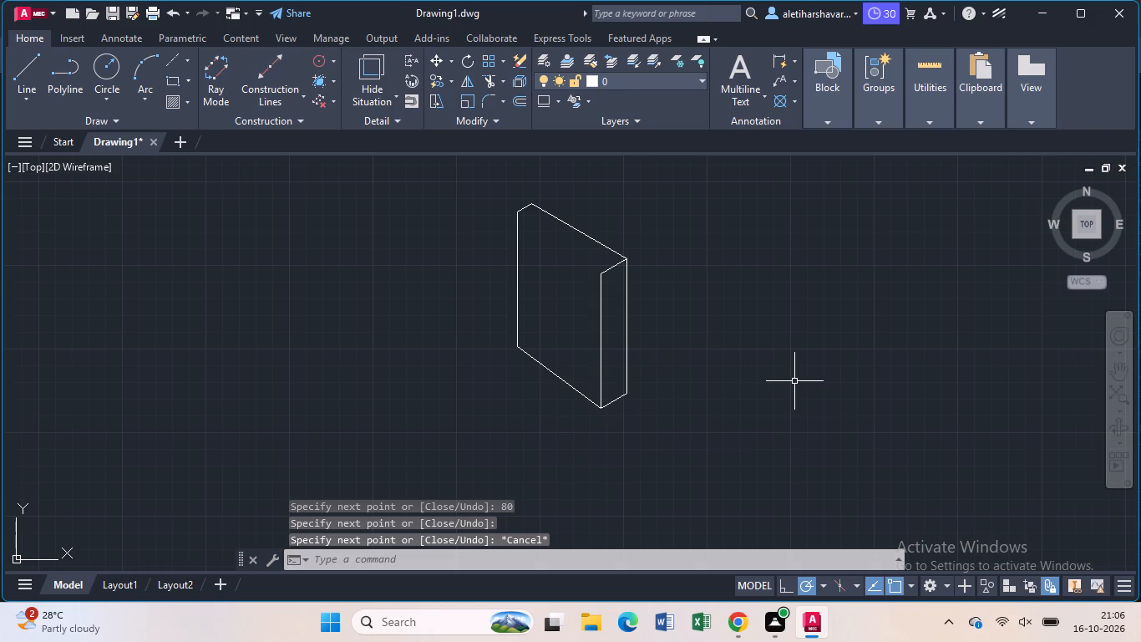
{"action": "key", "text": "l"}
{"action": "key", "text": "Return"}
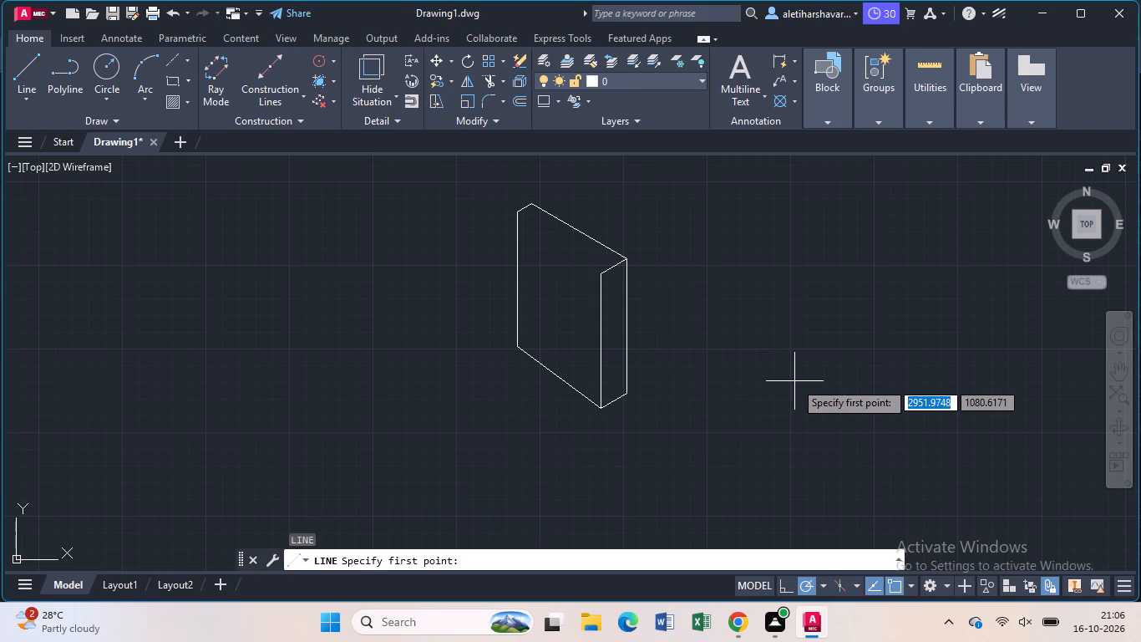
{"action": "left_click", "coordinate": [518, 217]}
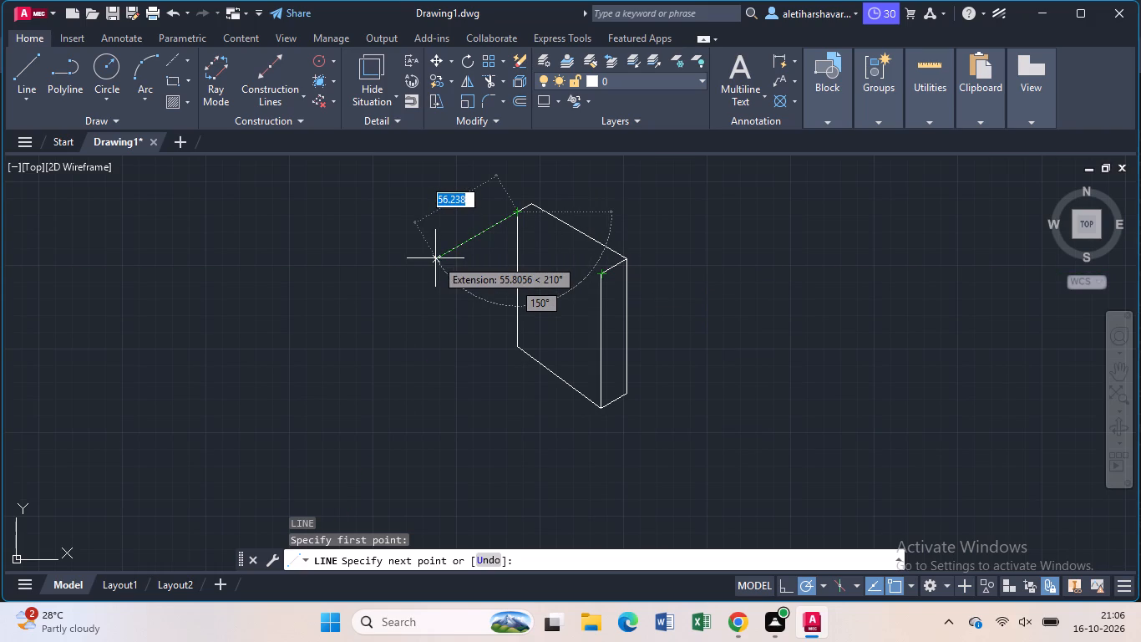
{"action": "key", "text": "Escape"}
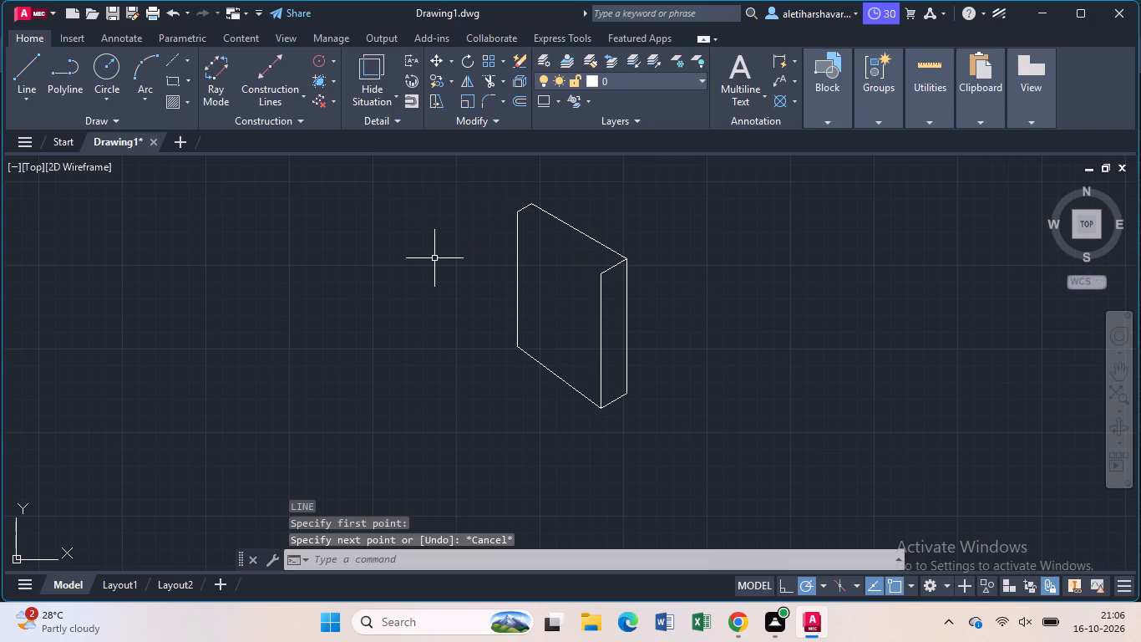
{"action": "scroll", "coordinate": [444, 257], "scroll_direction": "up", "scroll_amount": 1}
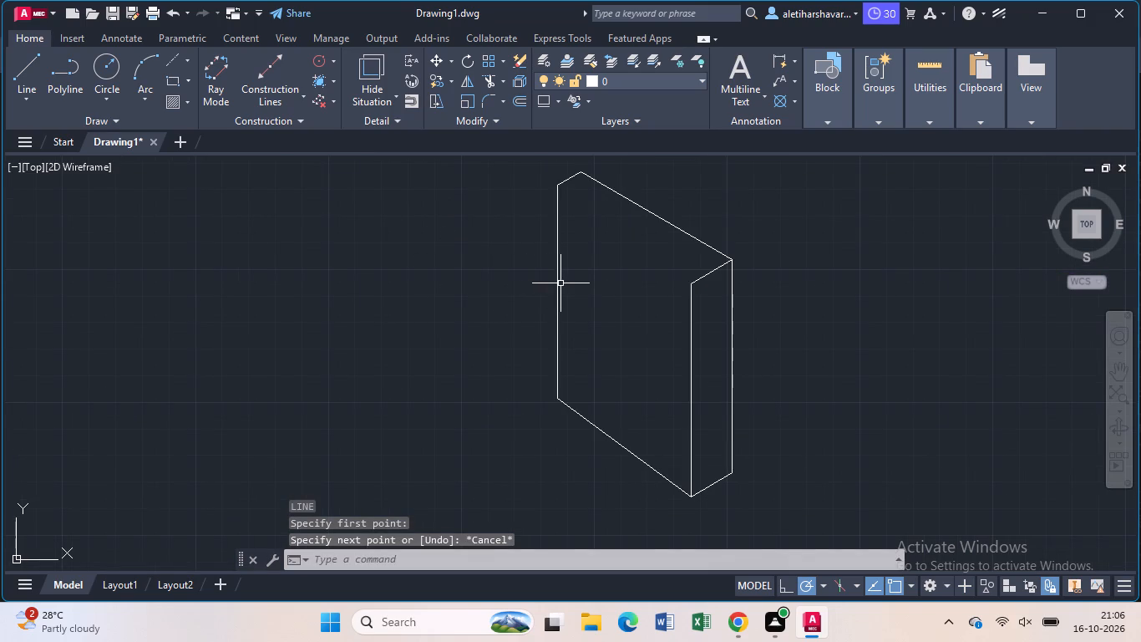
Erase the 80-long far vertical line, the sloping bottom line, and the 10-long line at the top far corner.
{"action": "left_click", "coordinate": [558, 290]}
{"action": "key", "text": "Delete"}
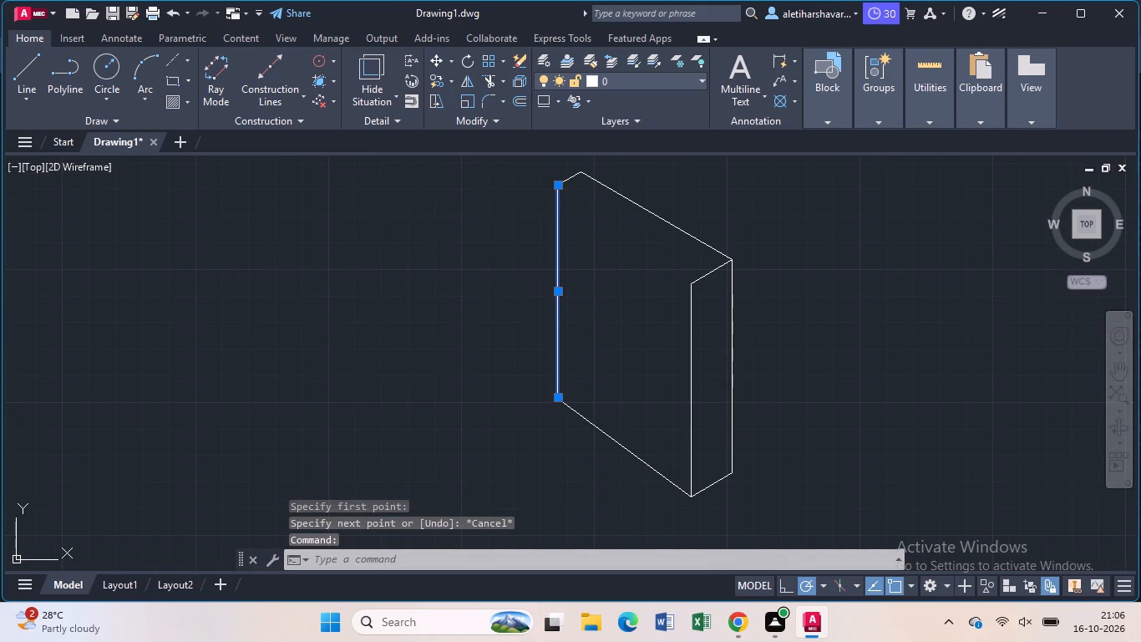
{"action": "left_click", "coordinate": [586, 420]}
{"action": "key", "text": "Delete"}
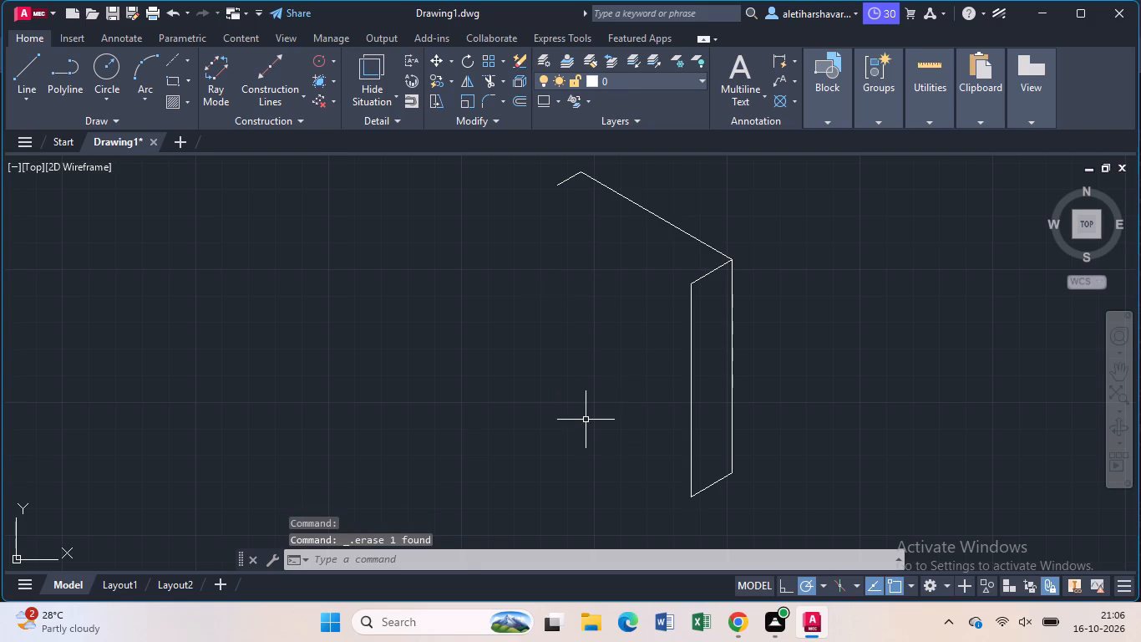
{"action": "left_click", "coordinate": [560, 186]}
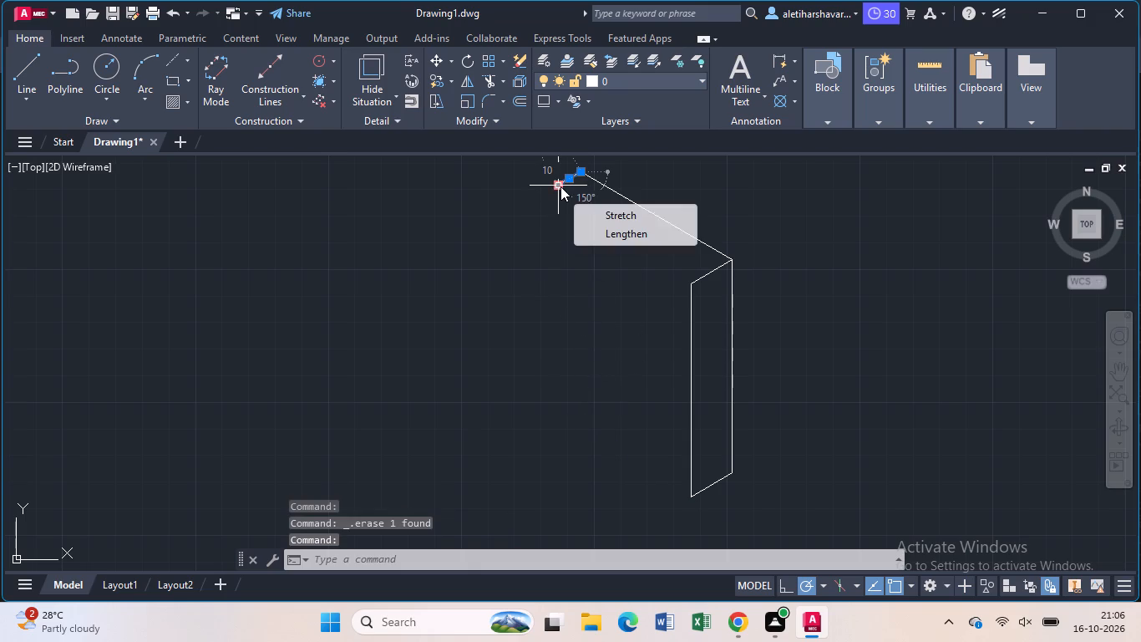
{"action": "key", "text": "Delete"}
{"action": "key", "text": "Delete"}
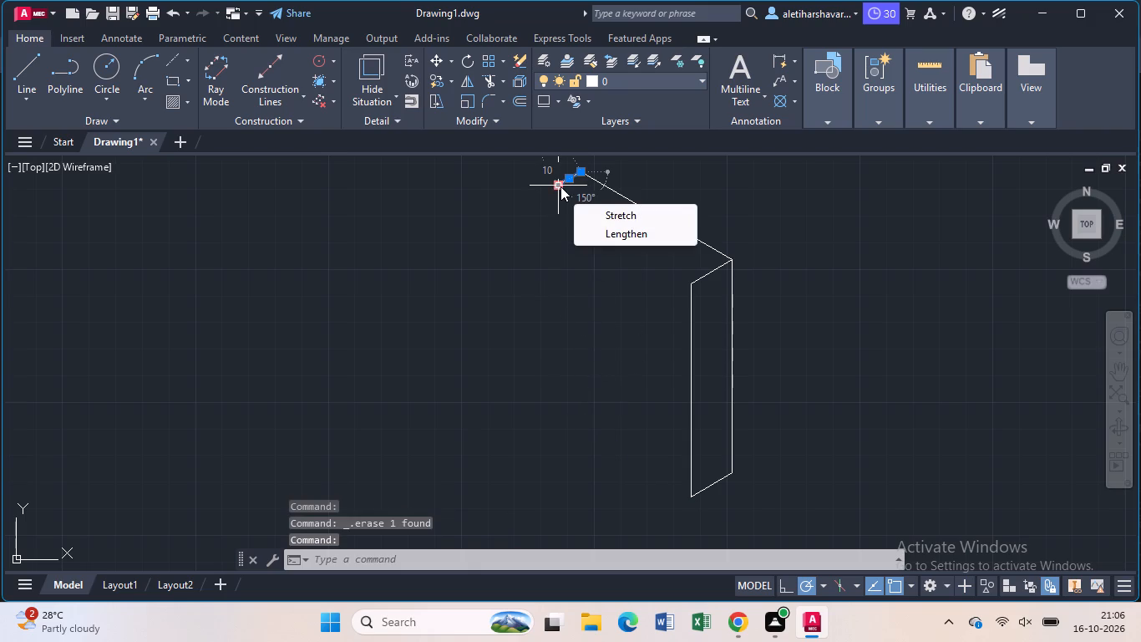
{"action": "key", "text": "Delete"}
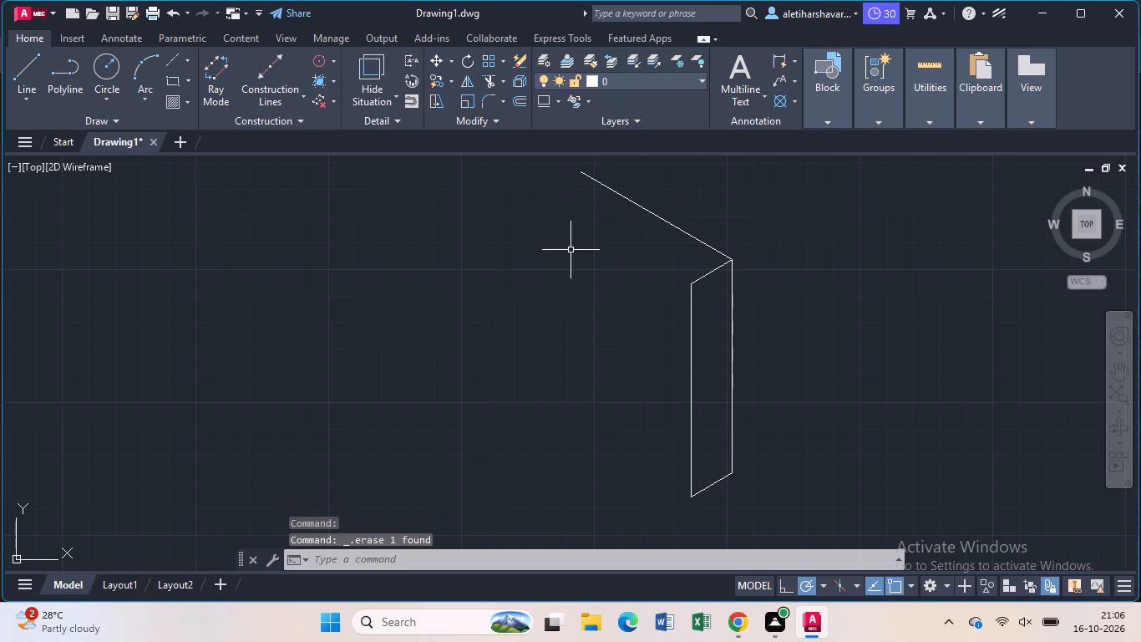
Complete the top face from its far upper corner with a line 18 at 210° and another to the narrow face's top inner corner.
{"action": "key", "text": "l"}
{"action": "key", "text": "Return"}
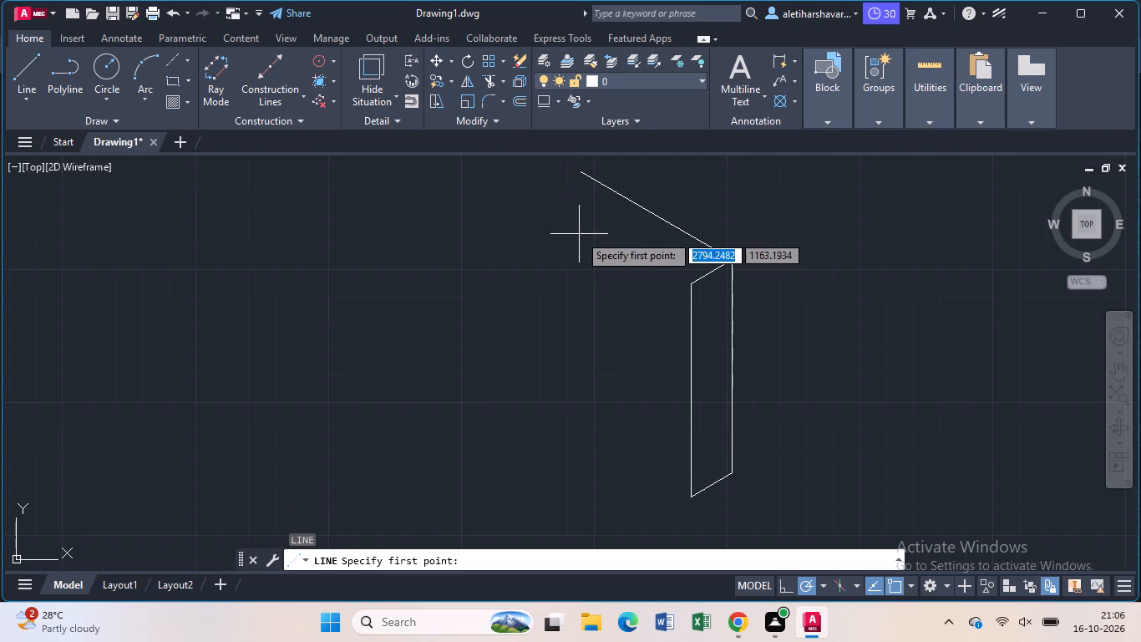
{"action": "left_click", "coordinate": [576, 172]}
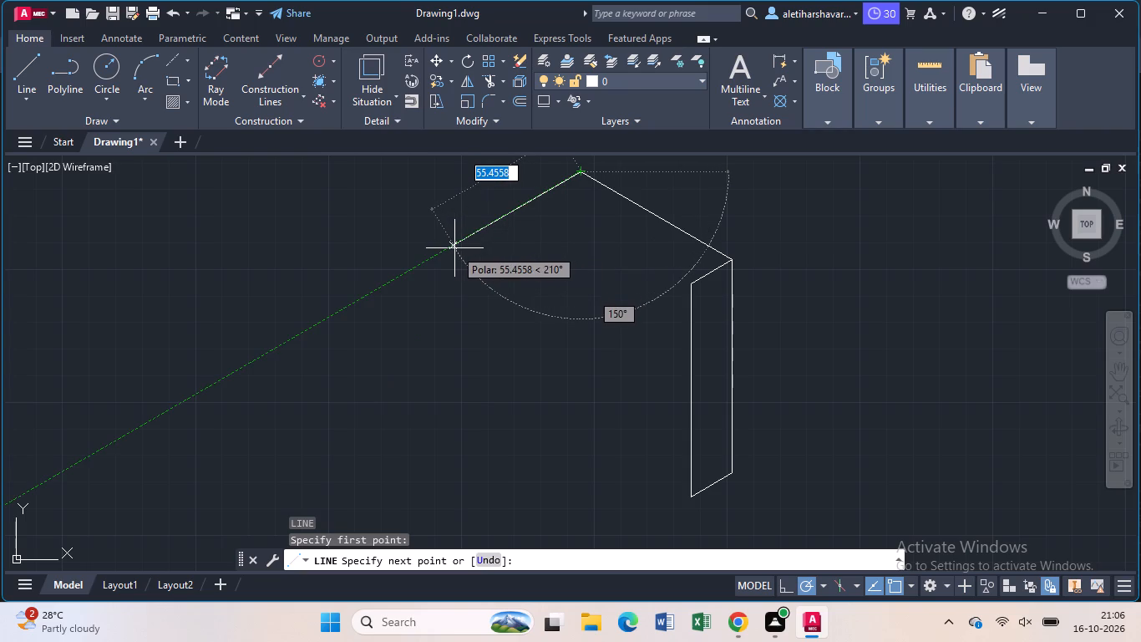
{"action": "type", "text": "18"}
{"action": "key", "text": "Return"}
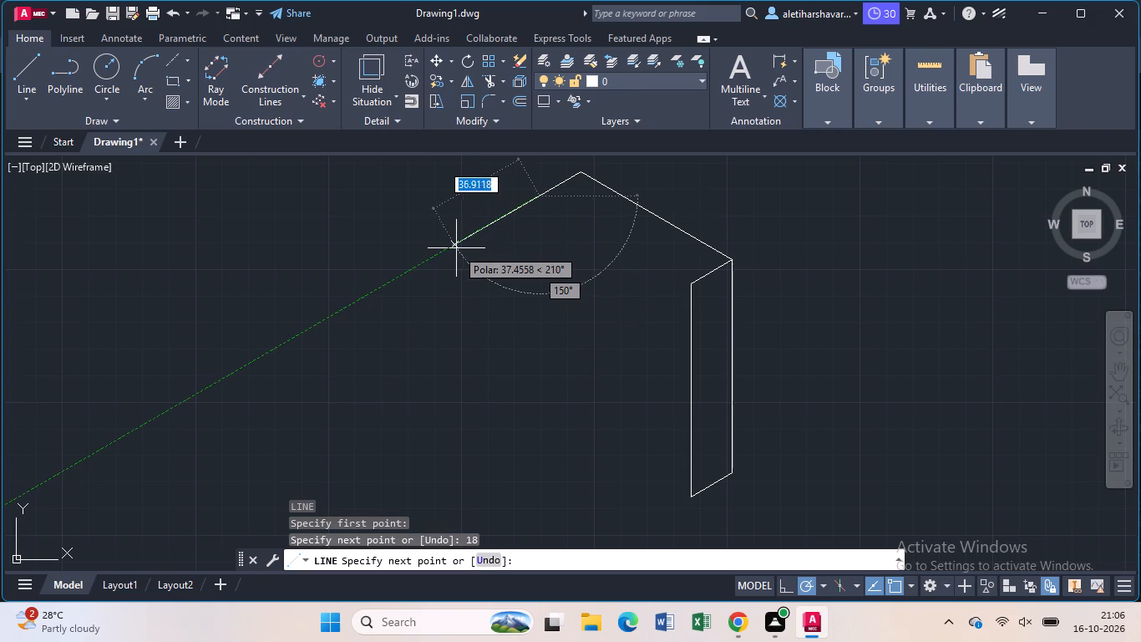
{"action": "left_click", "coordinate": [691, 282]}
{"action": "key", "text": "Escape"}
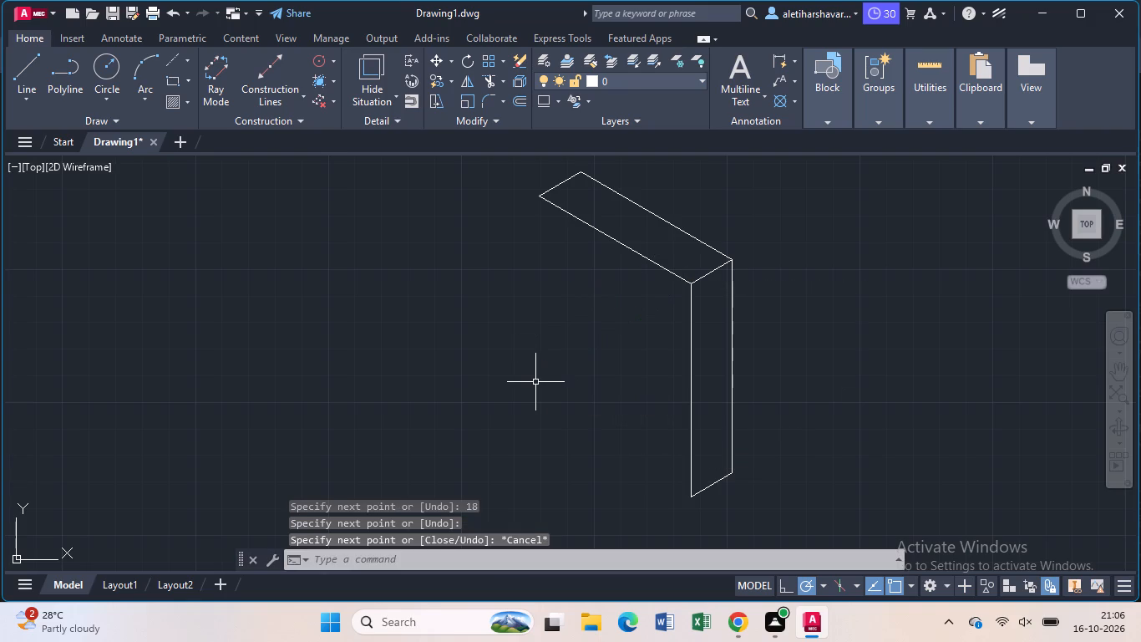
Complete the broad front face with a line 80 straight down from the top face's outer corner and another to the narrow face's lowest corner.
{"action": "key", "text": "l"}
{"action": "key", "text": "Return"}
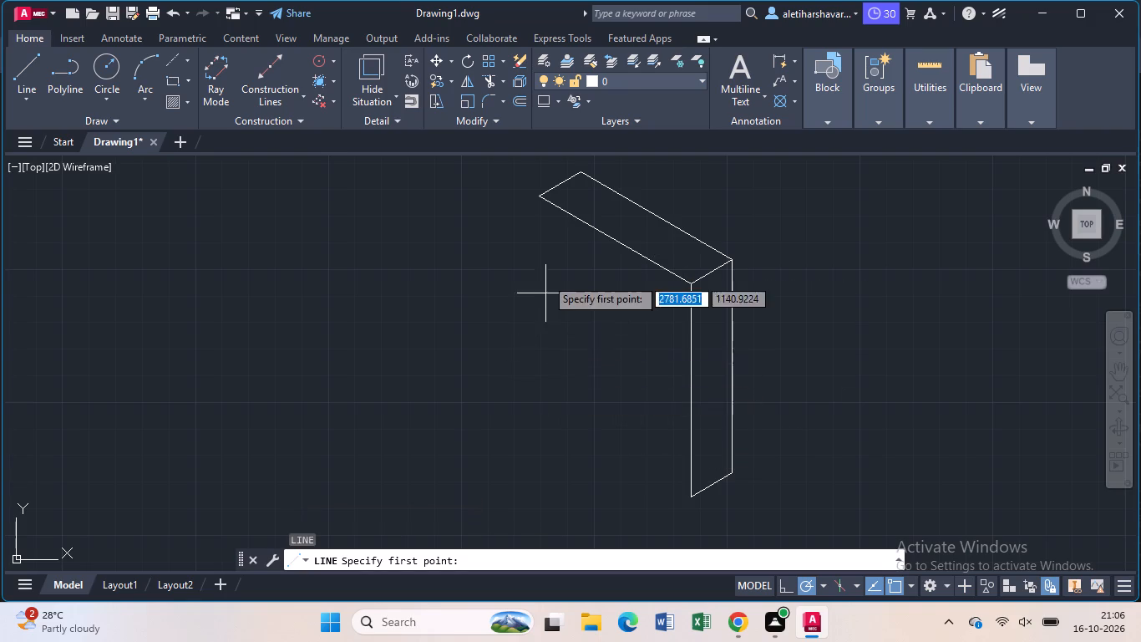
{"action": "left_click", "coordinate": [540, 201]}
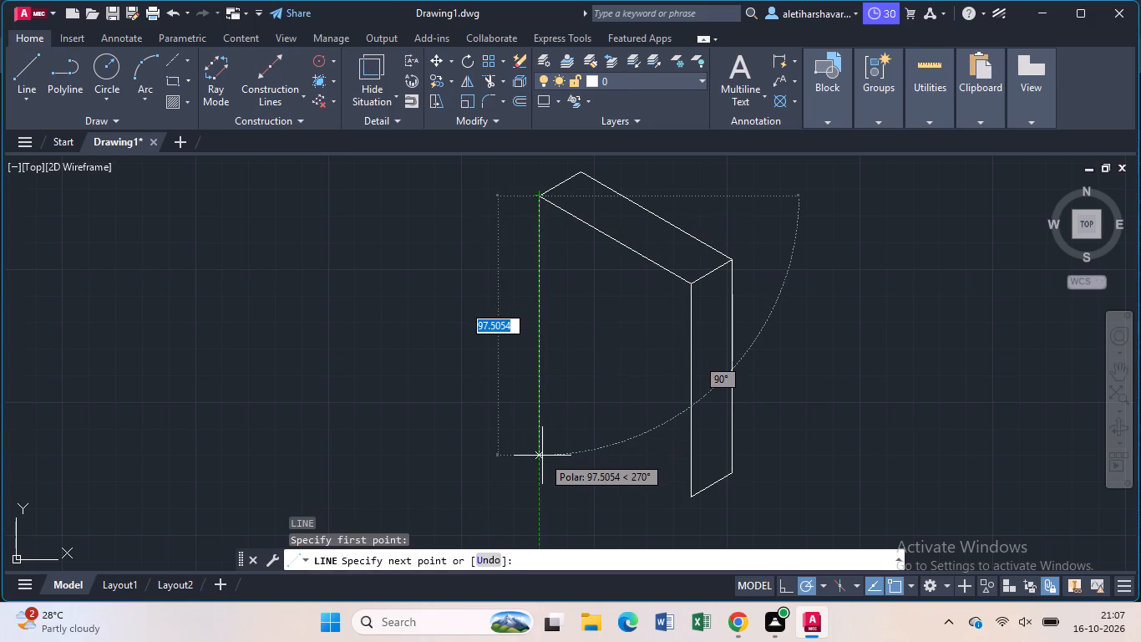
{"action": "type", "text": "80"}
{"action": "key", "text": "Return"}
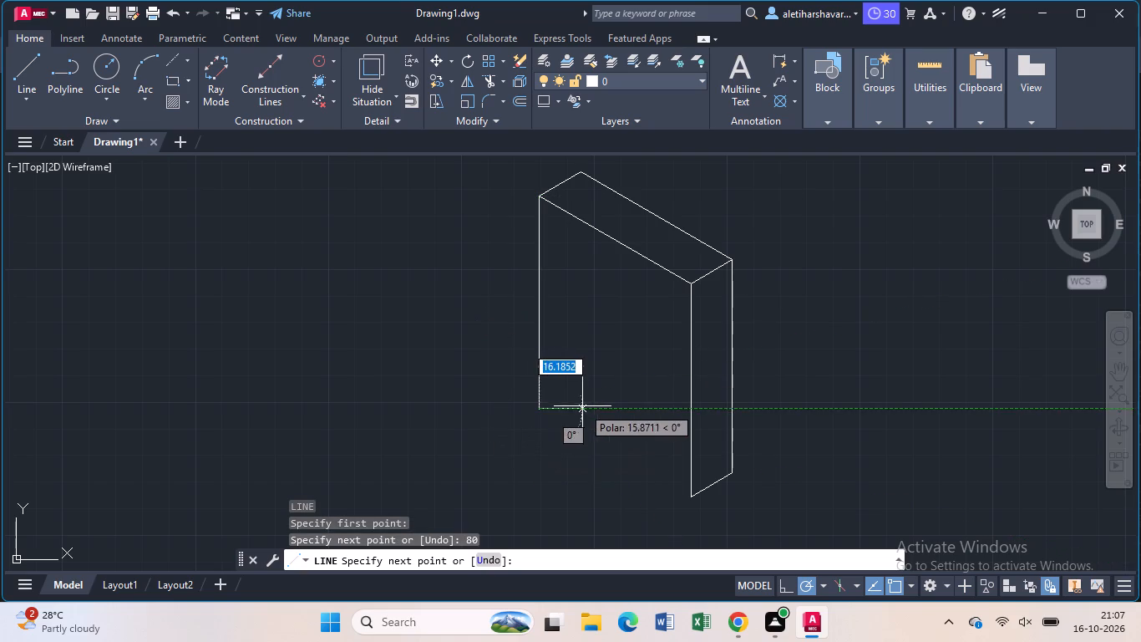
{"action": "left_click", "coordinate": [687, 494]}
{"action": "key", "text": "Escape"}
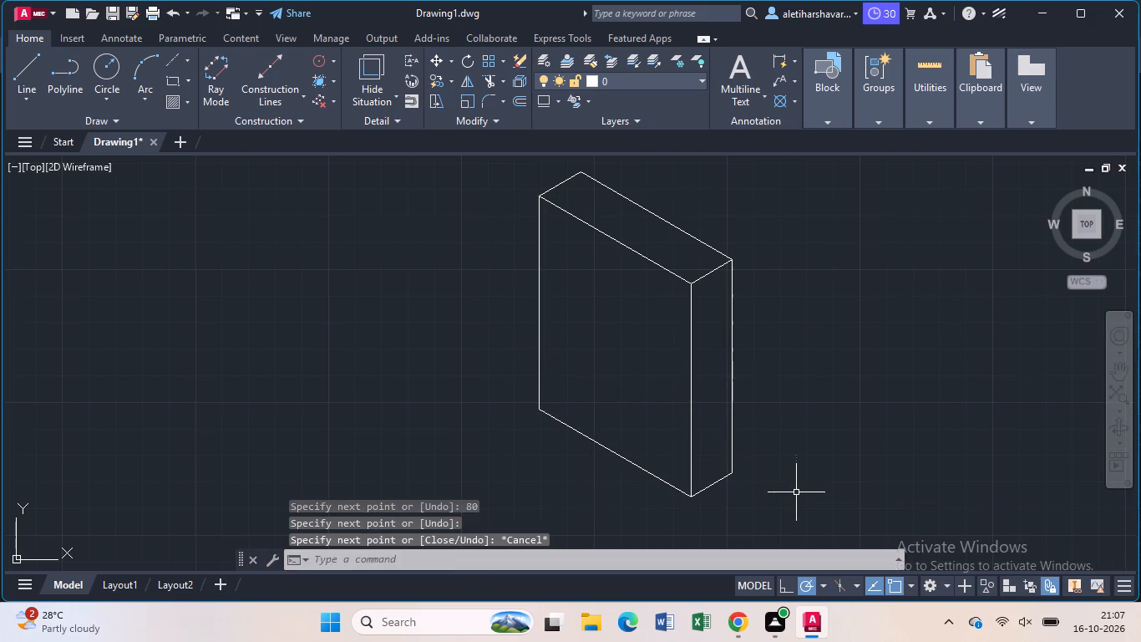
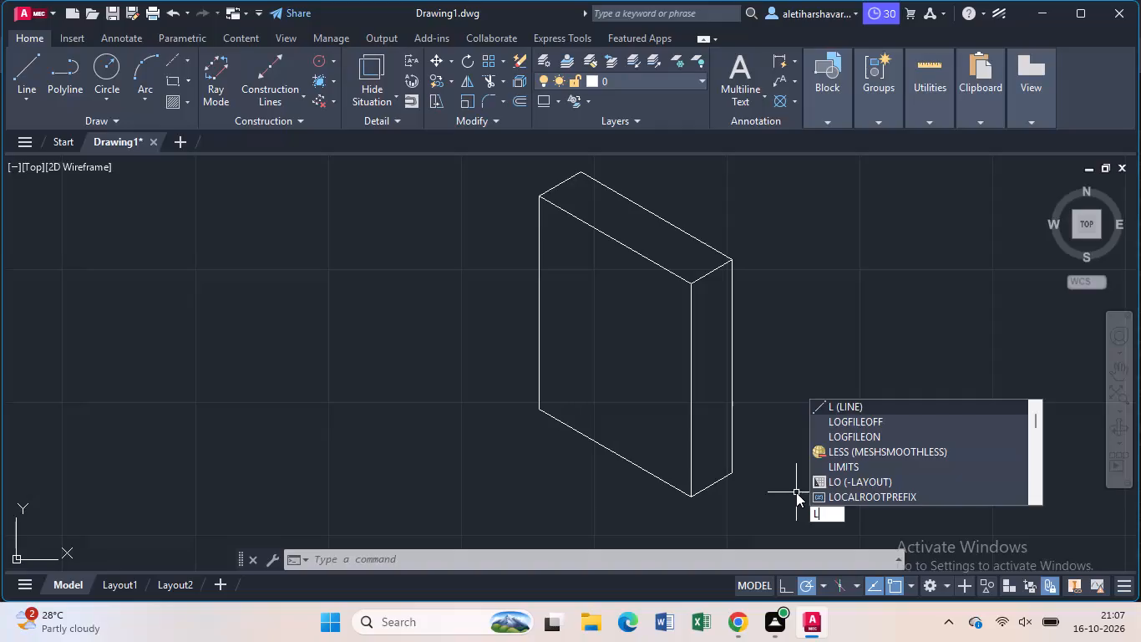
Draw the hidden back edges from the narrow face's outer bottom corner: 66 at 150°, and up to the top face's far upper corner.
{"action": "key", "text": "Return"}
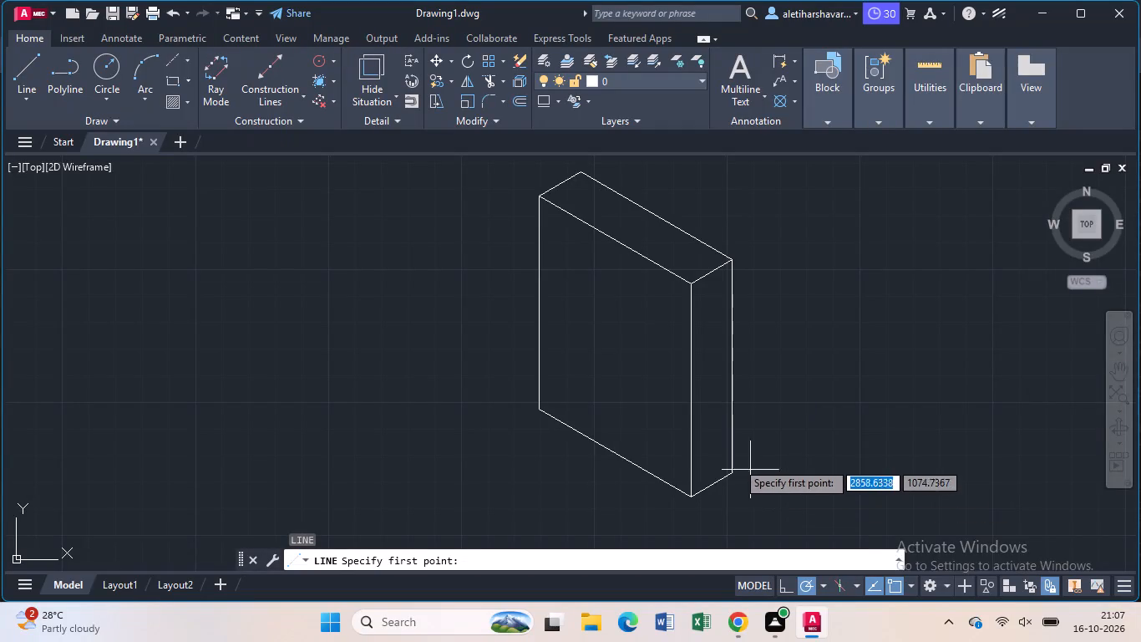
{"action": "left_click", "coordinate": [728, 471]}
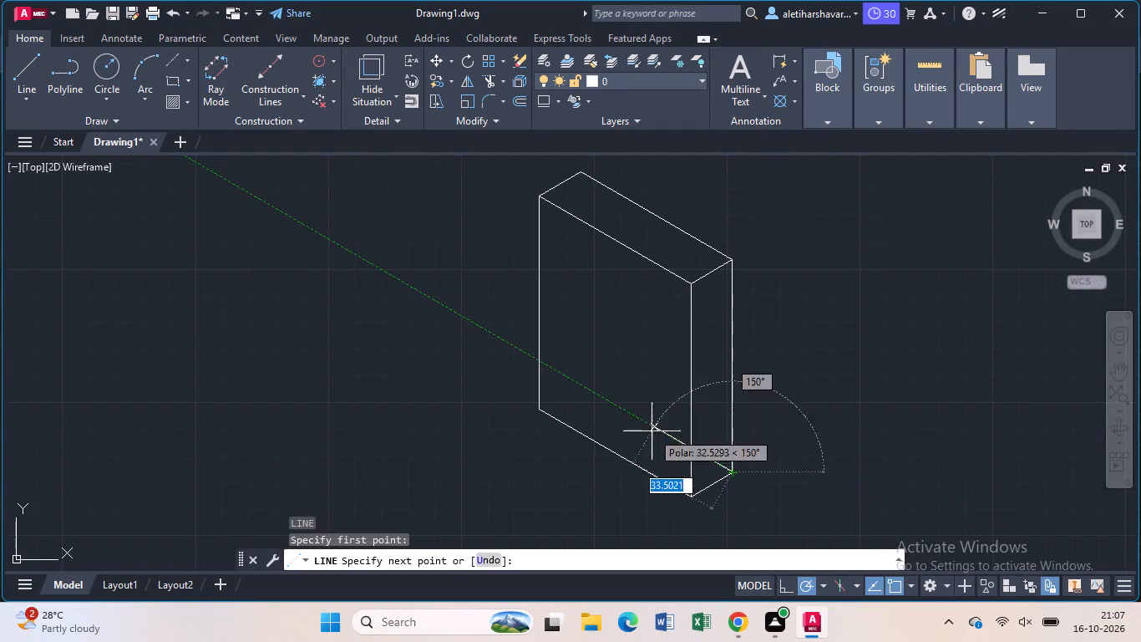
{"action": "type", "text": "66"}
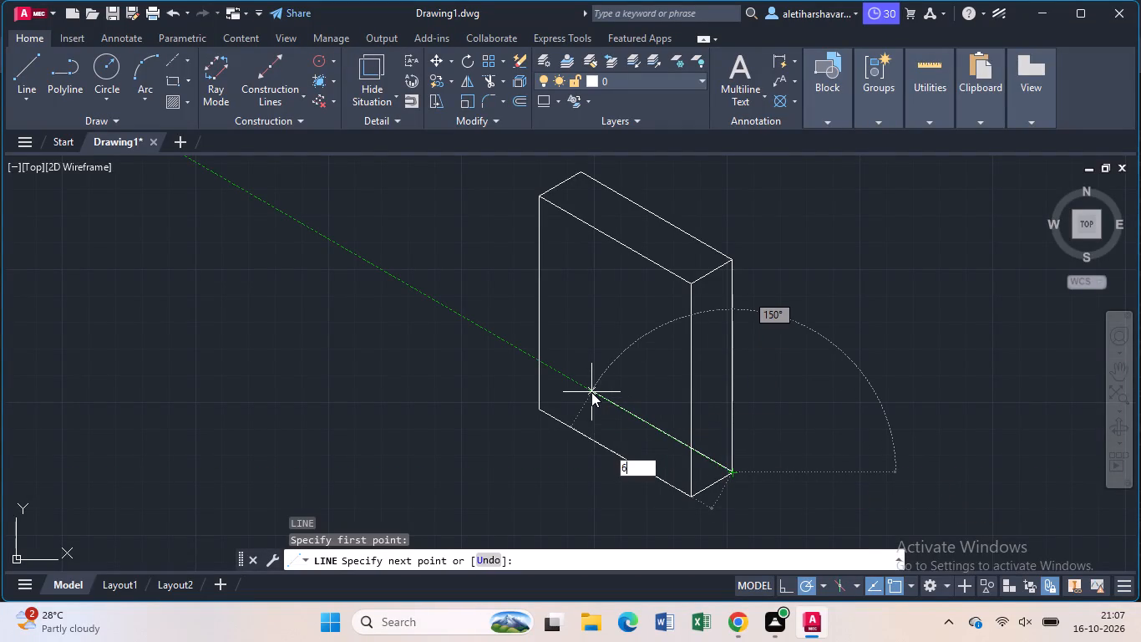
{"action": "key", "text": "Return"}
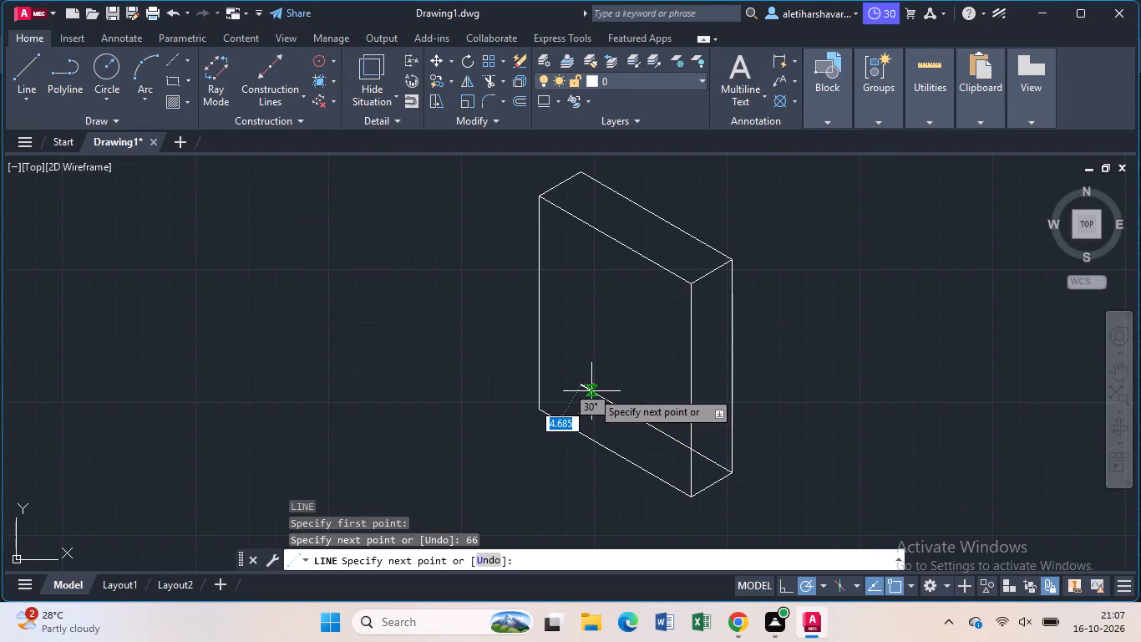
{"action": "left_click", "coordinate": [581, 176]}
{"action": "key", "text": "Escape"}
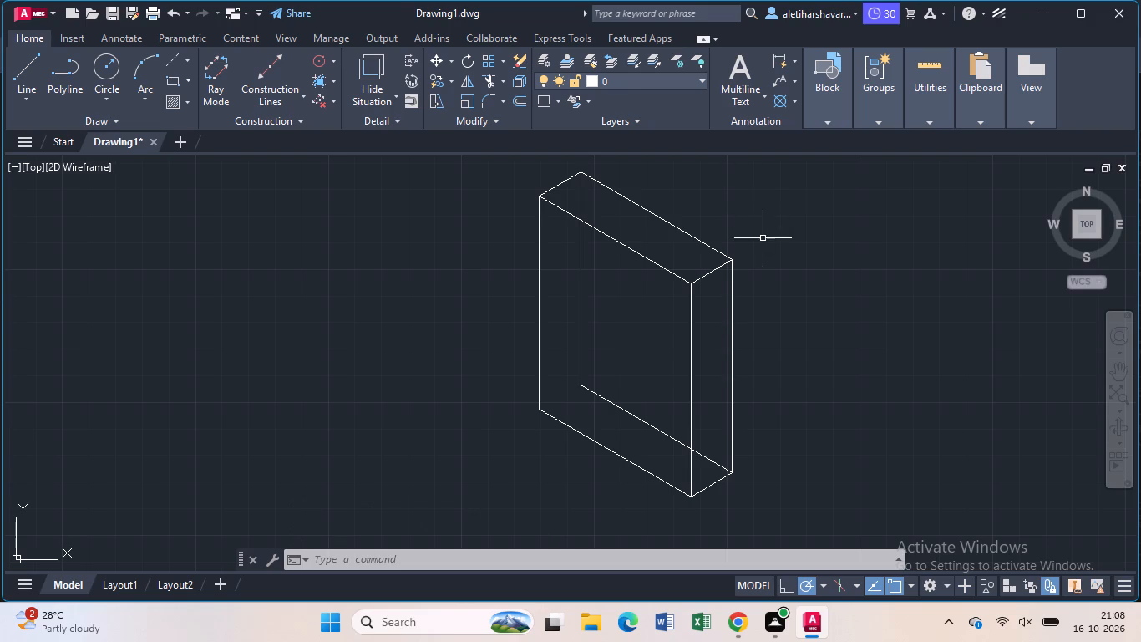
From the midpoint of the broad front face's top edge, draw a line 6 at 330° and a short line straight down.
{"action": "middle_click_drag", "start_coordinate": [770, 277], "coordinate": [849, 273]}
{"action": "middle_click", "coordinate": [850, 273]}
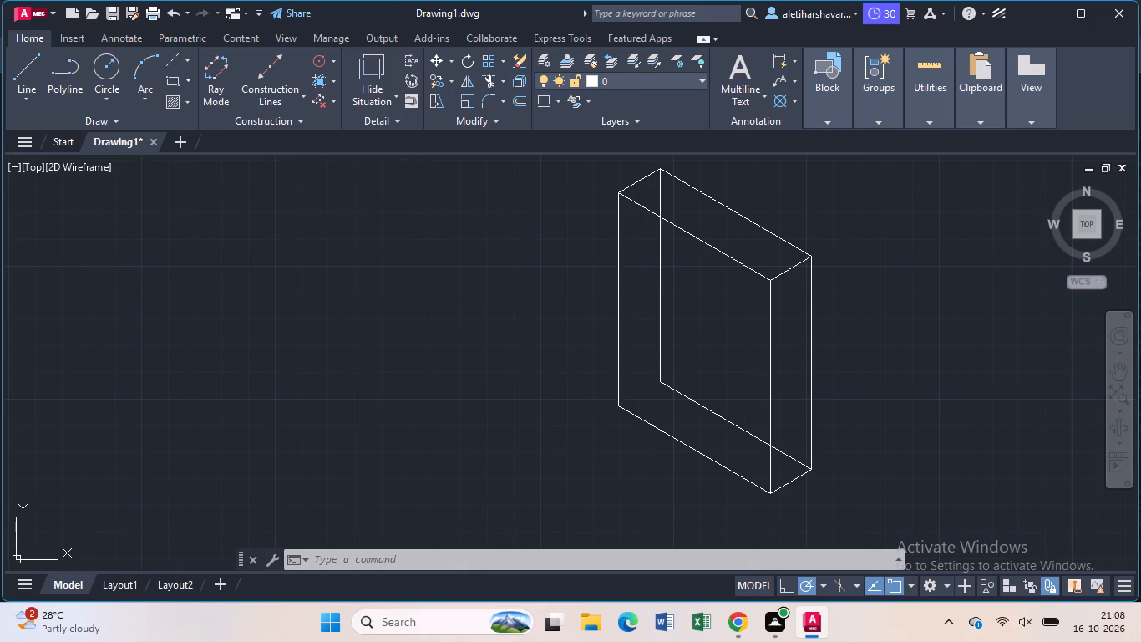
{"action": "key", "text": "l"}
{"action": "key", "text": "Return"}
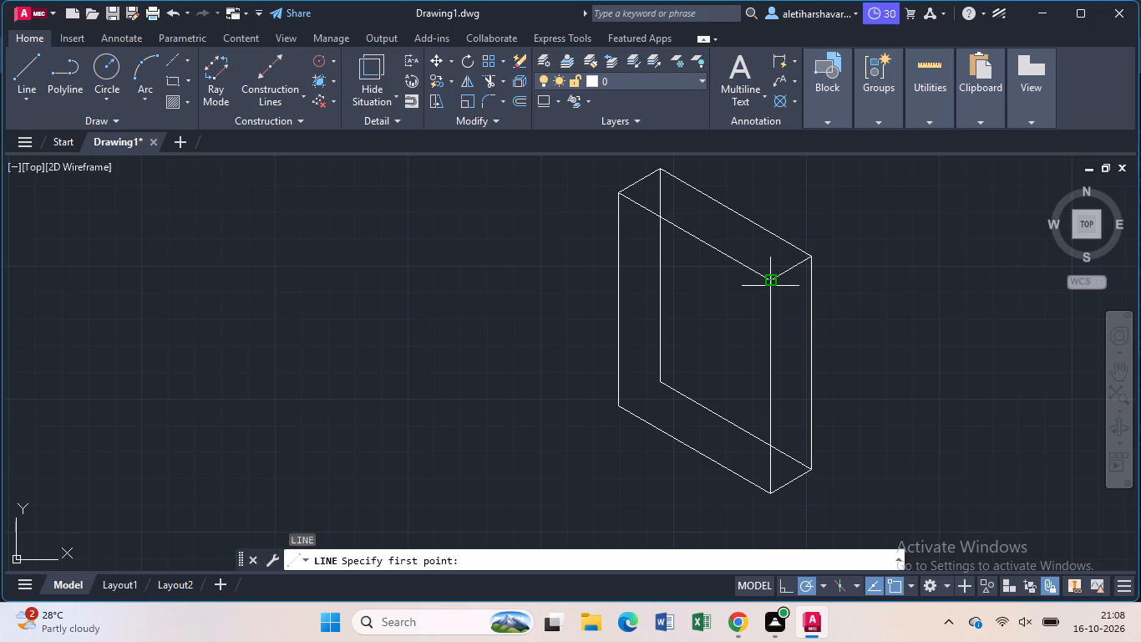
{"action": "left_click", "coordinate": [693, 233]}
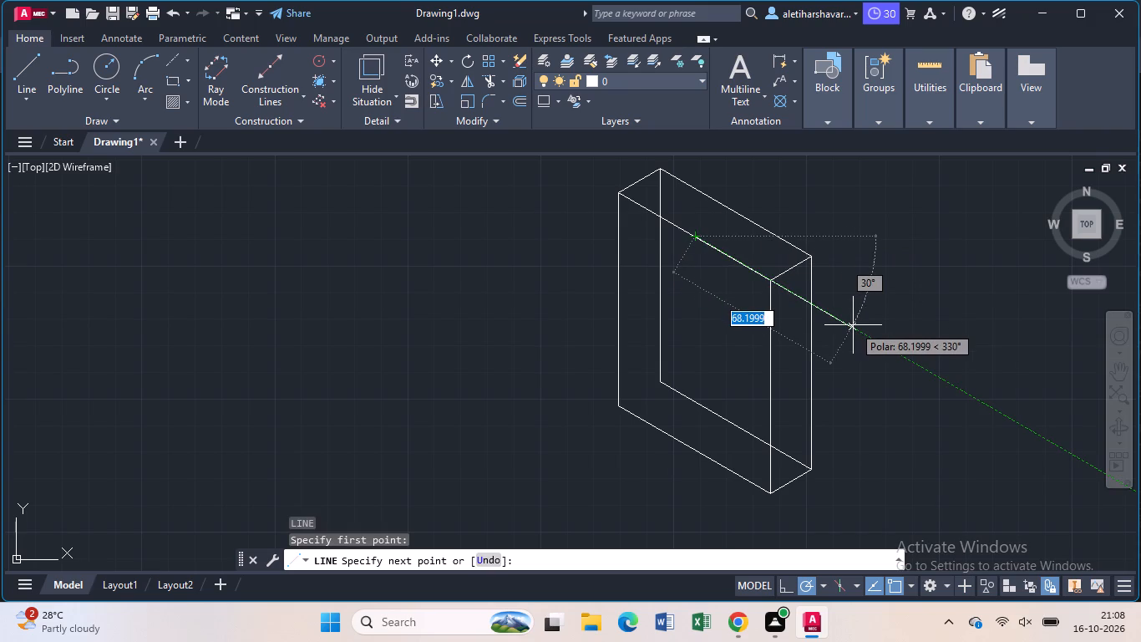
{"action": "key", "text": "6"}
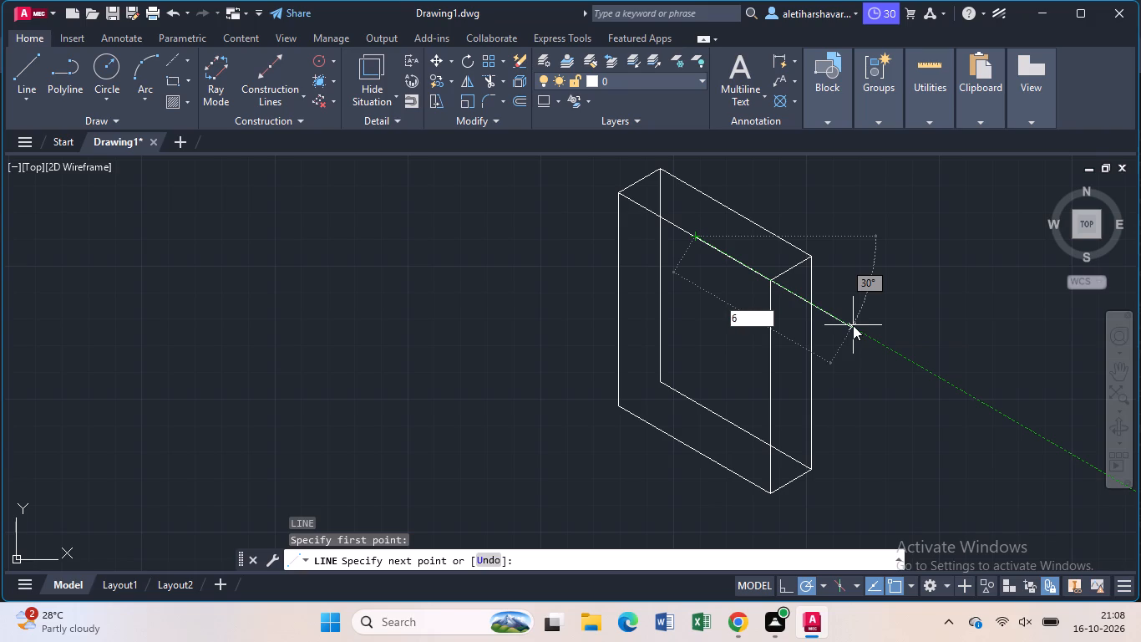
{"action": "key", "text": "Return"}
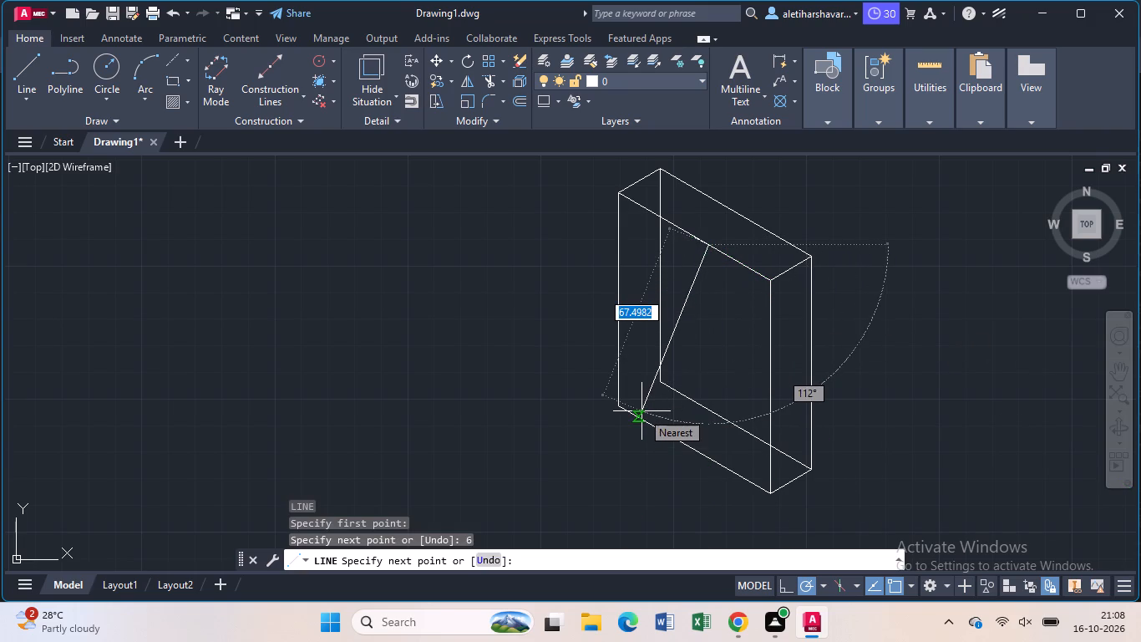
{"action": "left_click", "coordinate": [707, 327]}
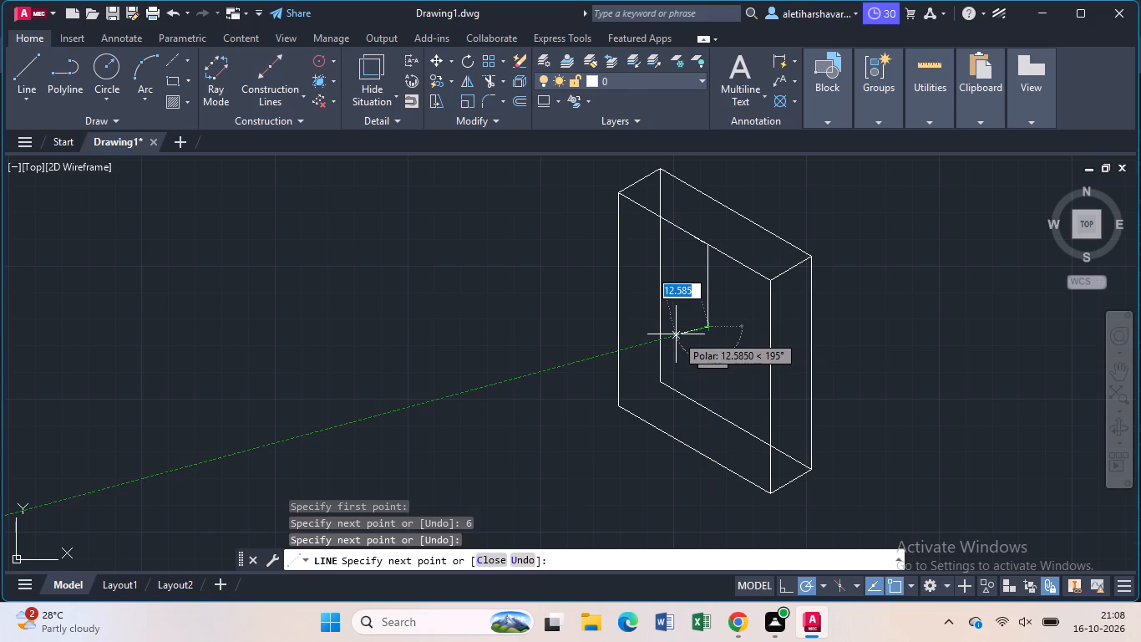
{"action": "key", "text": "Escape"}
From the short vertical line's top end, draw a line 12 at 150° along the edge and a second short line straight down.
{"action": "key", "text": "l"}
{"action": "key", "text": "Return"}
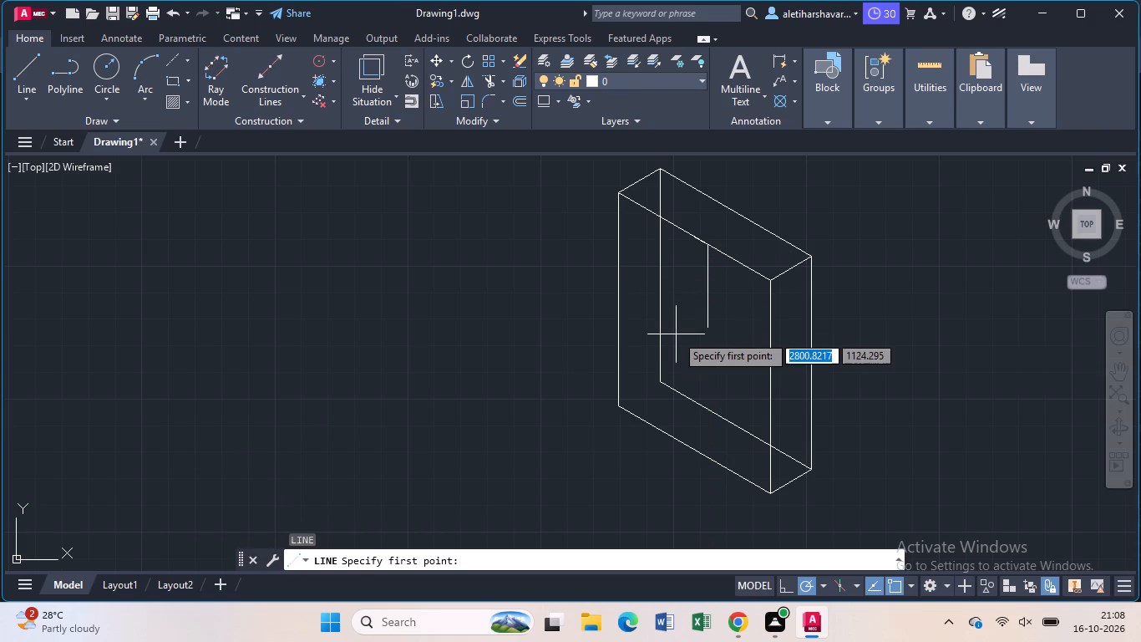
{"action": "left_click", "coordinate": [709, 247]}
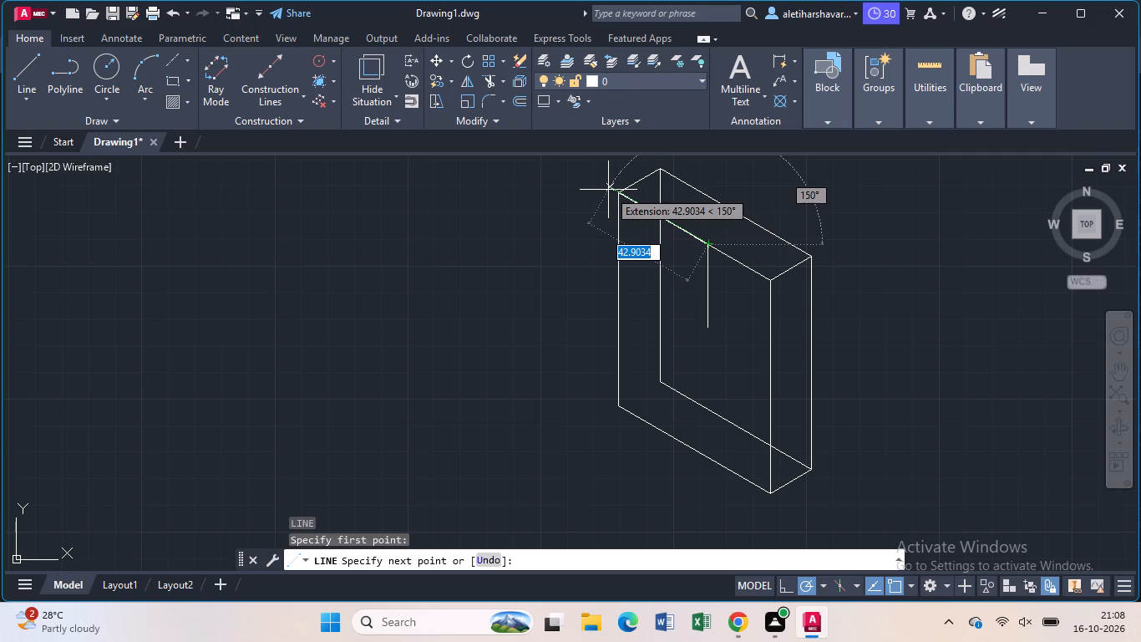
{"action": "type", "text": "12"}
{"action": "key", "text": "Return"}
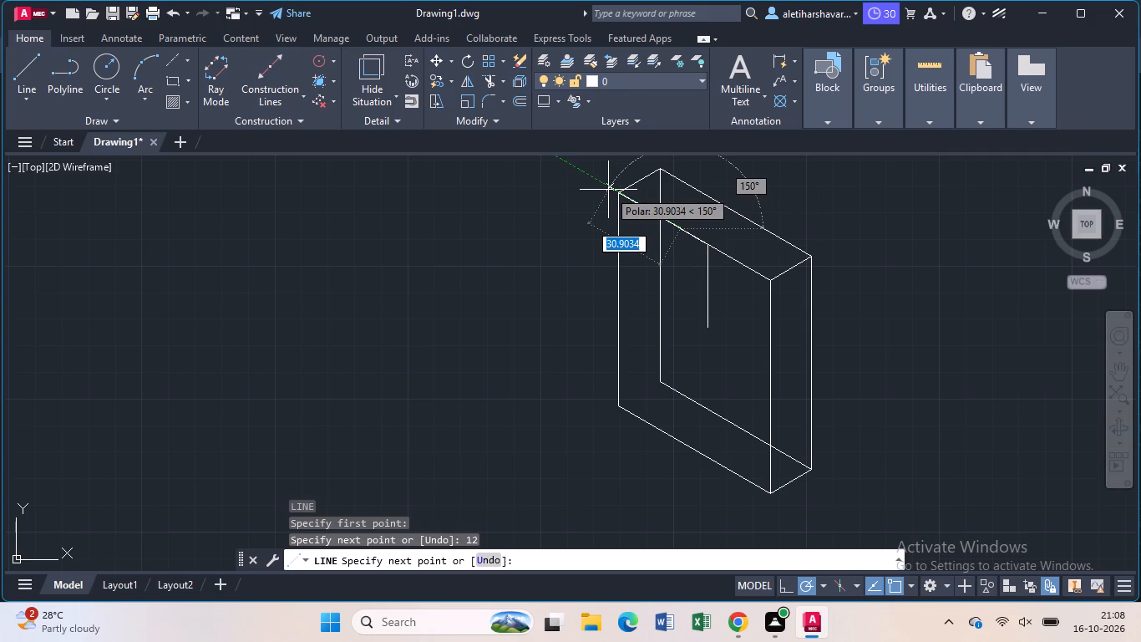
{"action": "left_click", "coordinate": [682, 319]}
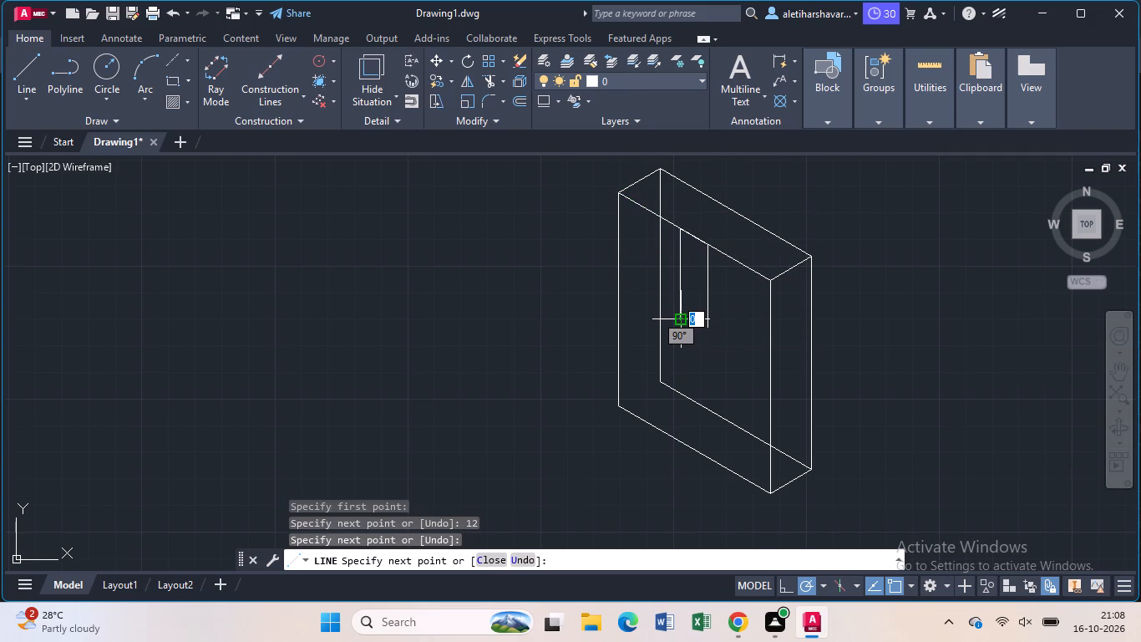
{"action": "key", "text": "Escape"}
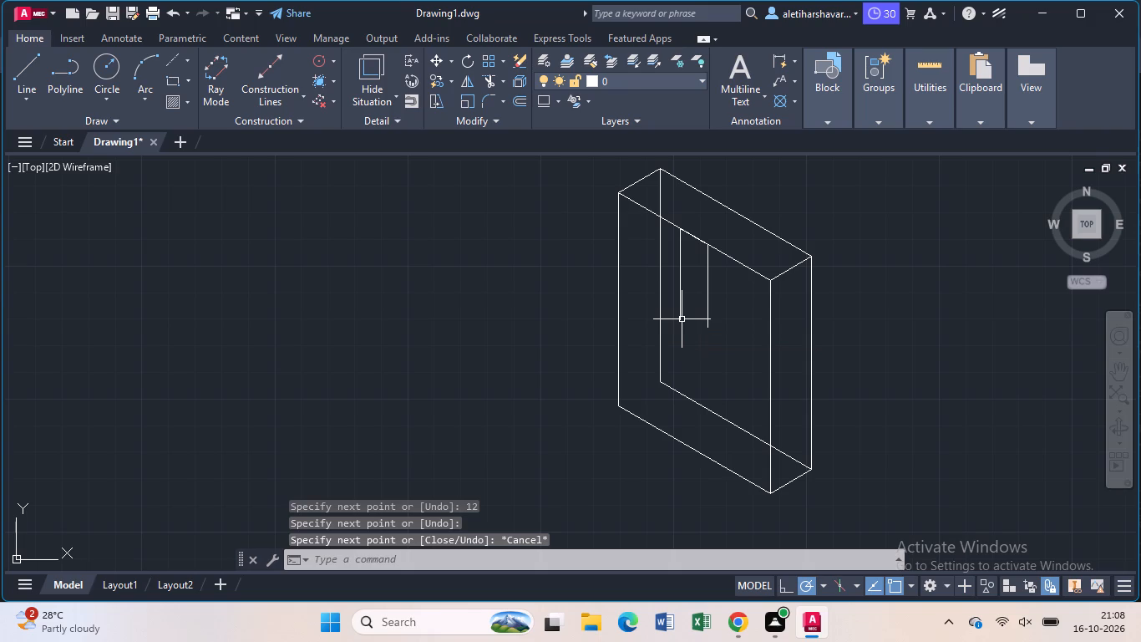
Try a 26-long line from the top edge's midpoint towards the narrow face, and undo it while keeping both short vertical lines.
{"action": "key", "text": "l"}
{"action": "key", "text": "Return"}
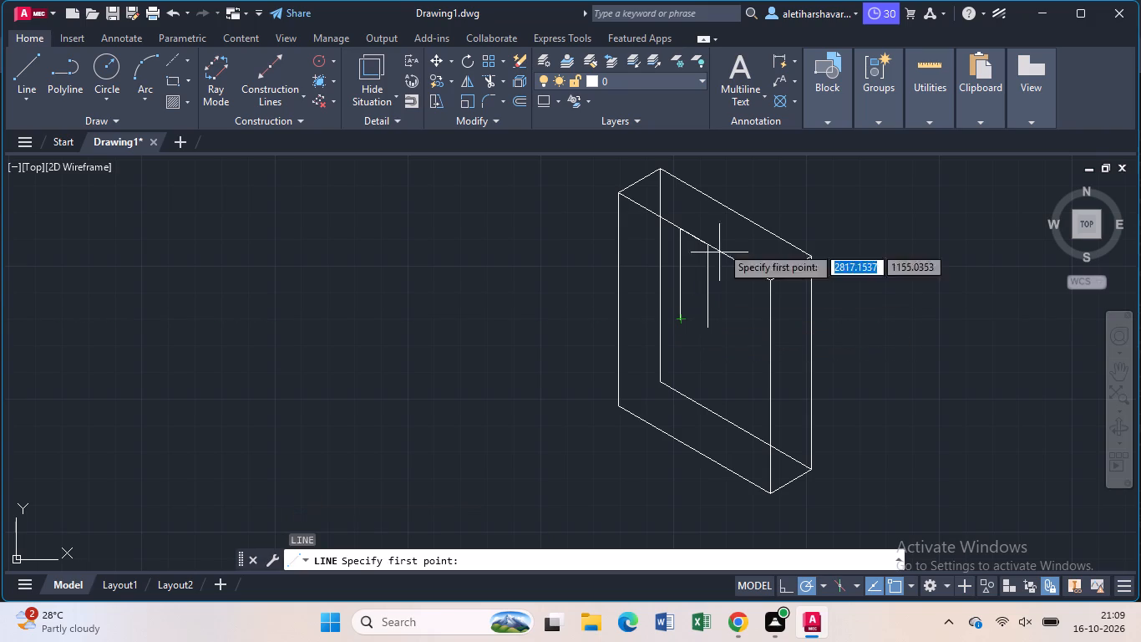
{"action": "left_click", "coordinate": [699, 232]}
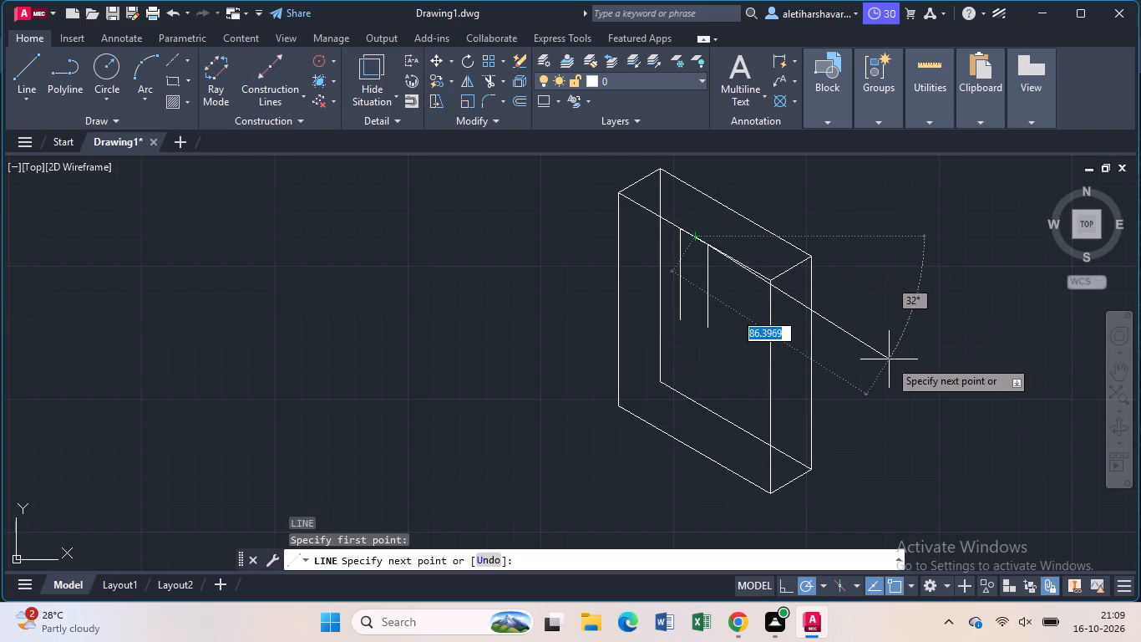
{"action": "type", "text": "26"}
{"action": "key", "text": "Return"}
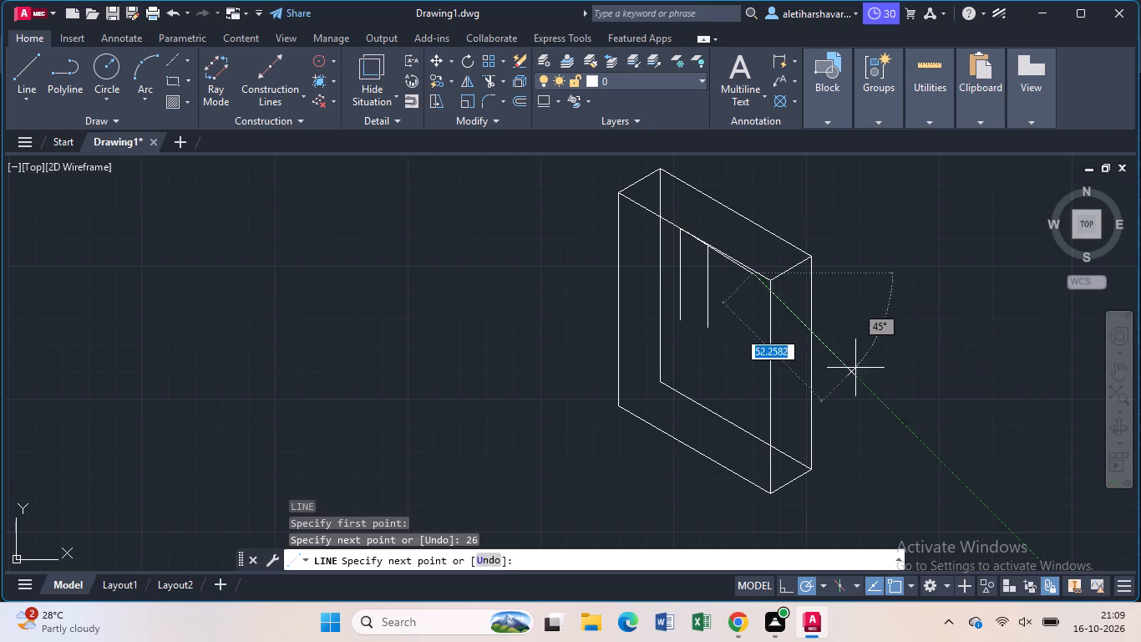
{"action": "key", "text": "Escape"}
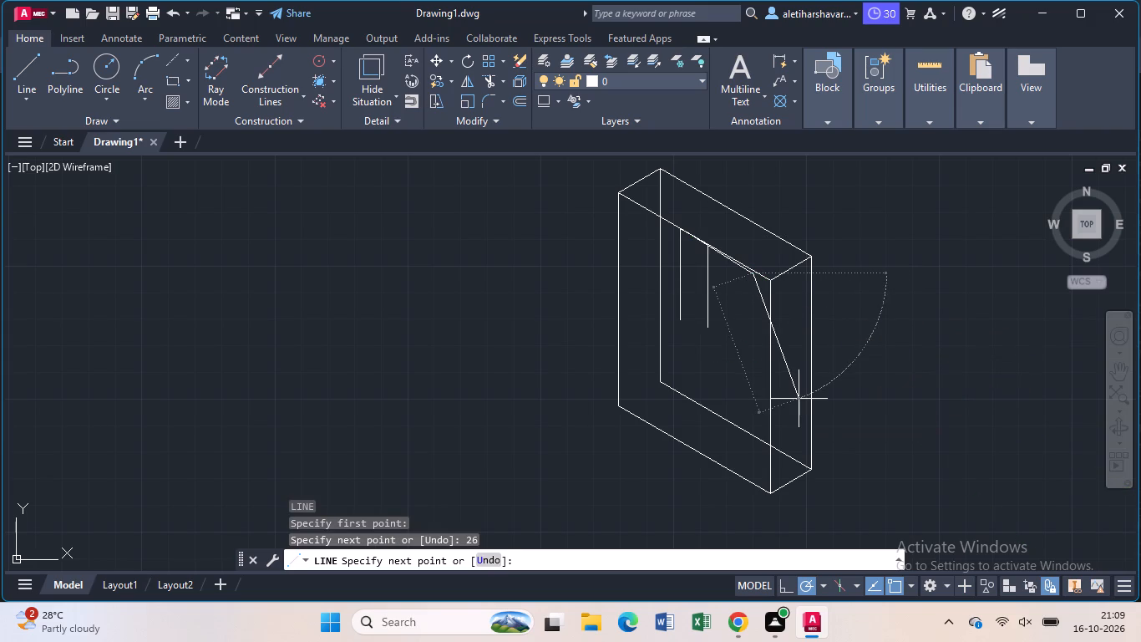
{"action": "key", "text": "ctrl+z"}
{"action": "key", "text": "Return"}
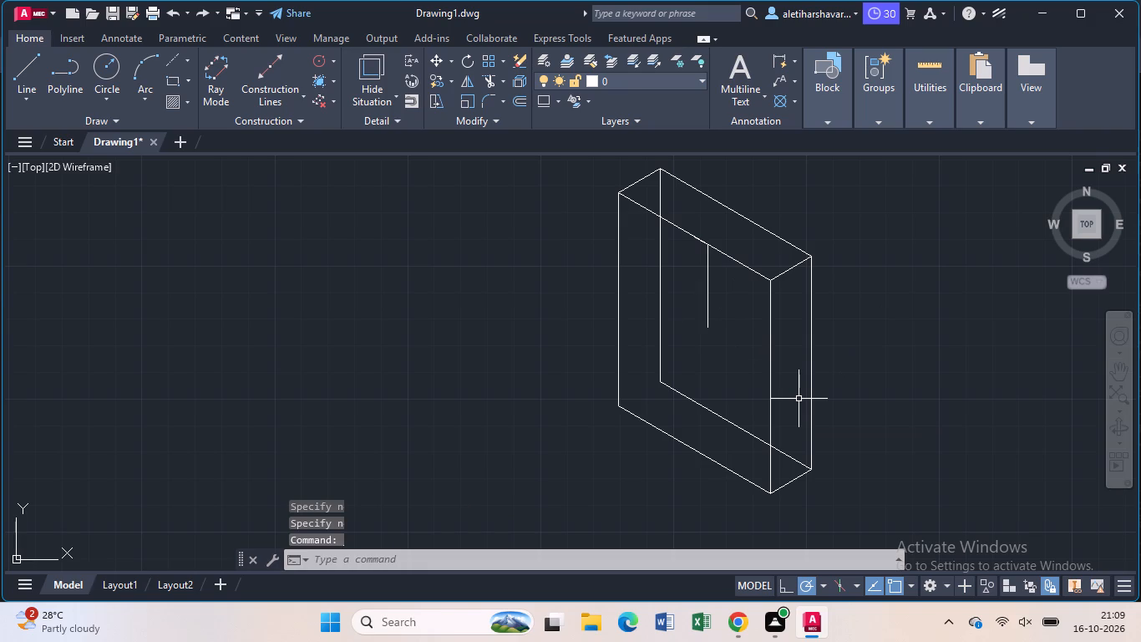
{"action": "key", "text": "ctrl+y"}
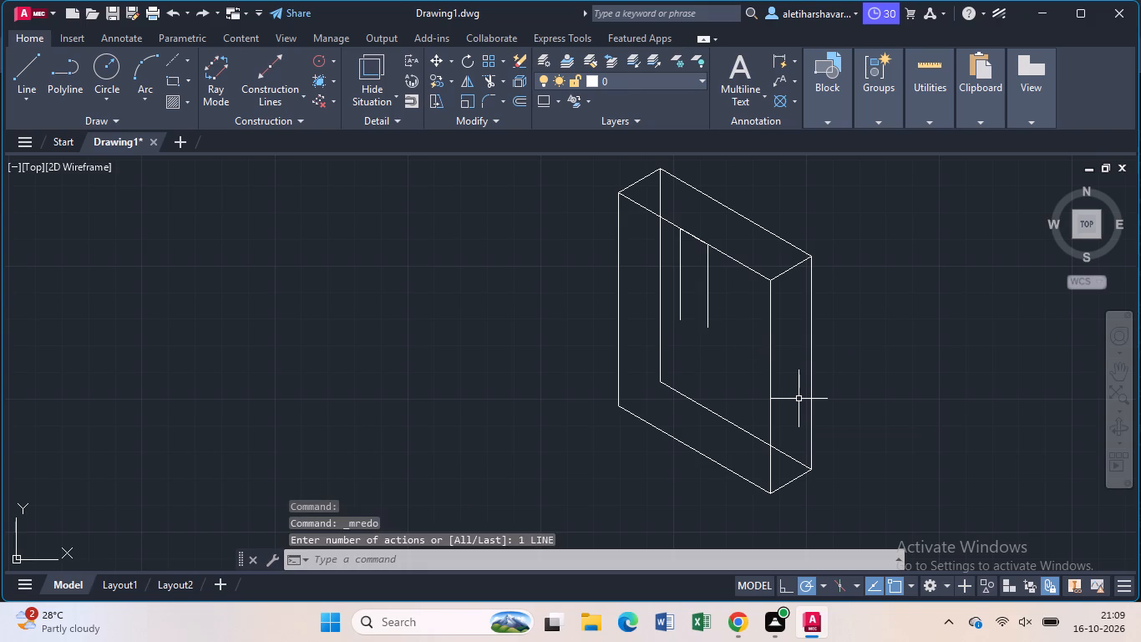
Draw a line 26 at 330° from the midpoint of the front face's top edge, along that edge.
{"action": "key", "text": "l"}
{"action": "key", "text": "Return"}
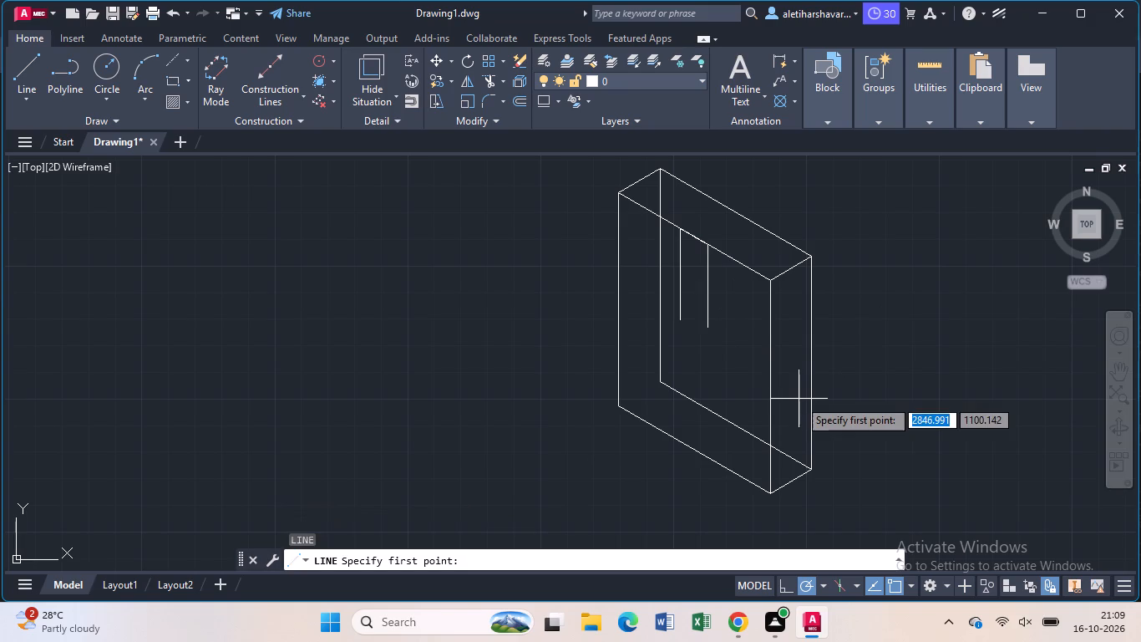
{"action": "left_click", "coordinate": [697, 241]}
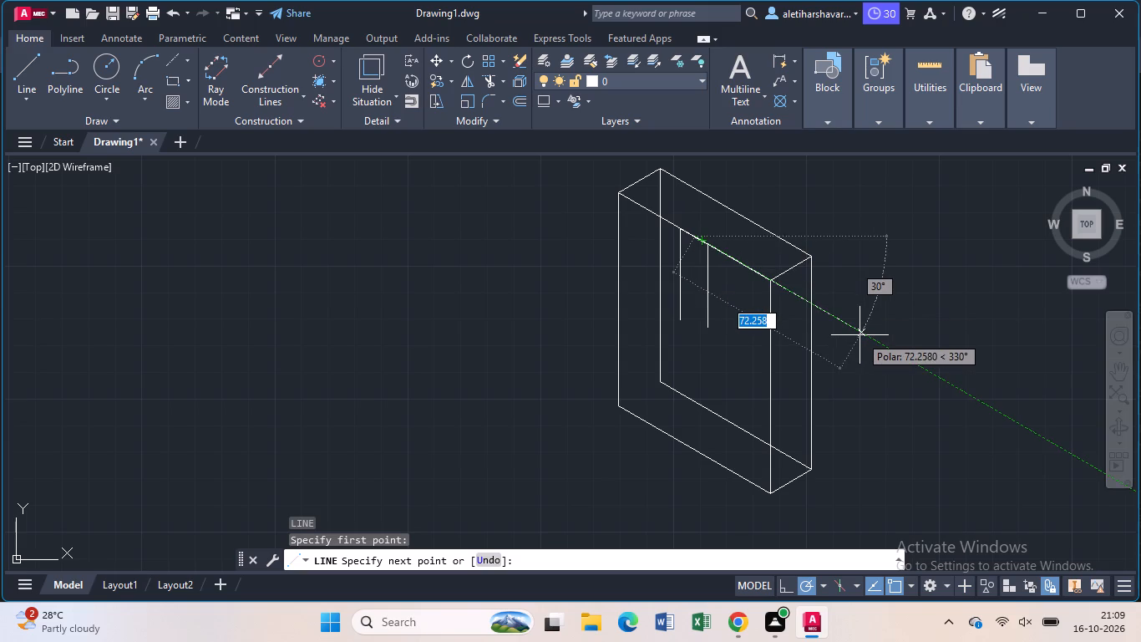
{"action": "type", "text": "26"}
{"action": "key", "text": "Return"}
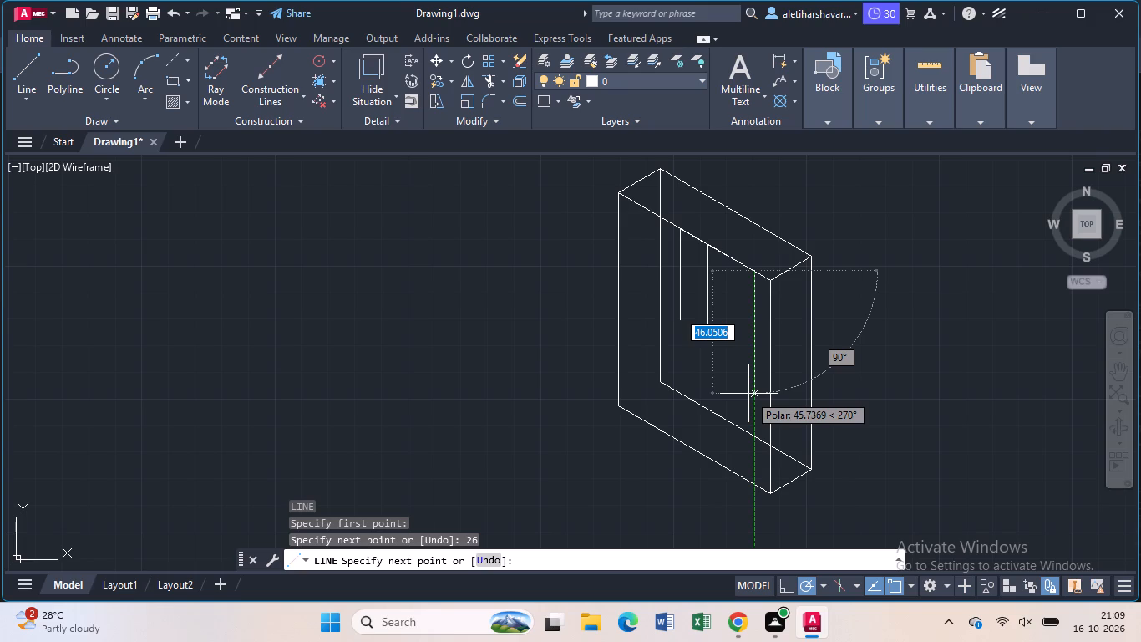
{"action": "key", "text": "Escape"}
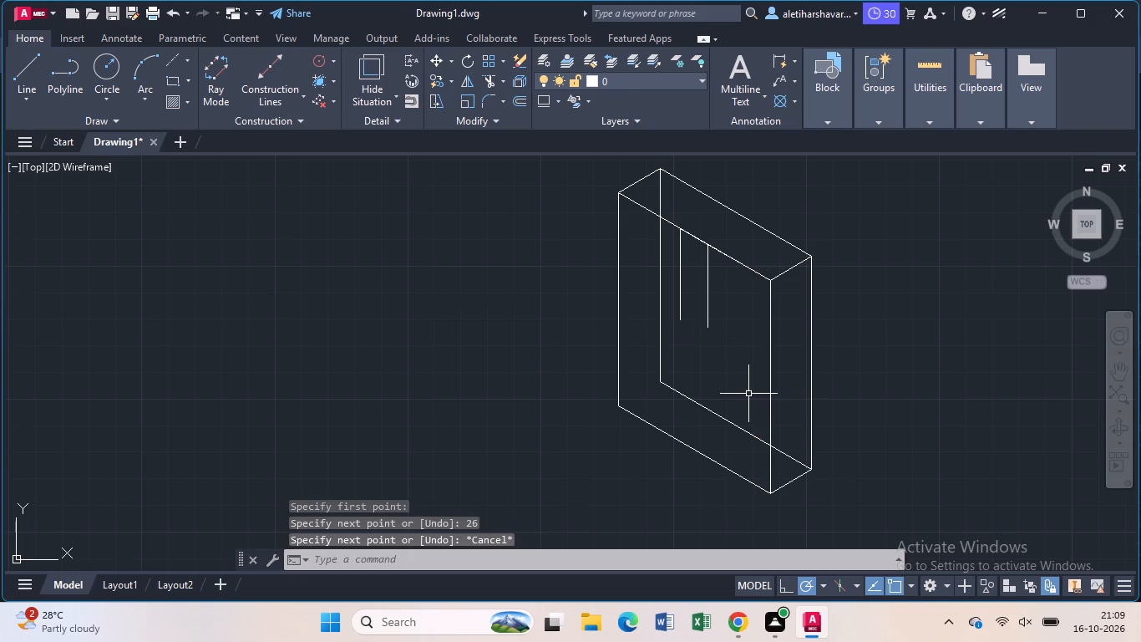
From the front face's top corner at the narrow face, draw a line 20 at 150° along the top edge.
{"action": "key", "text": "l"}
{"action": "key", "text": "Return"}
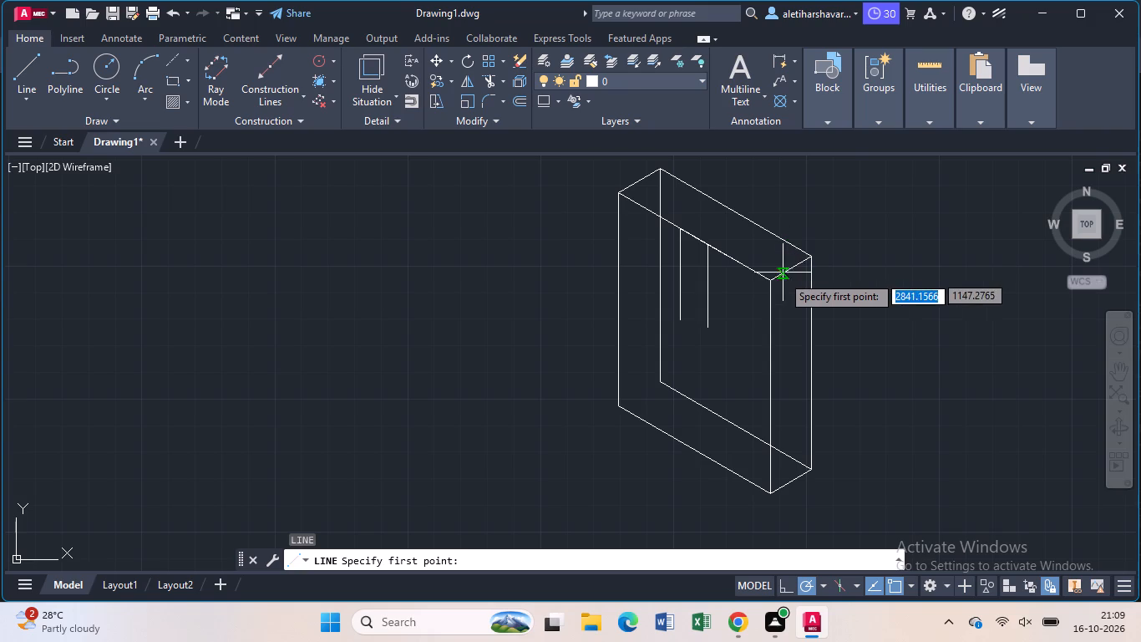
{"action": "left_click", "coordinate": [773, 279]}
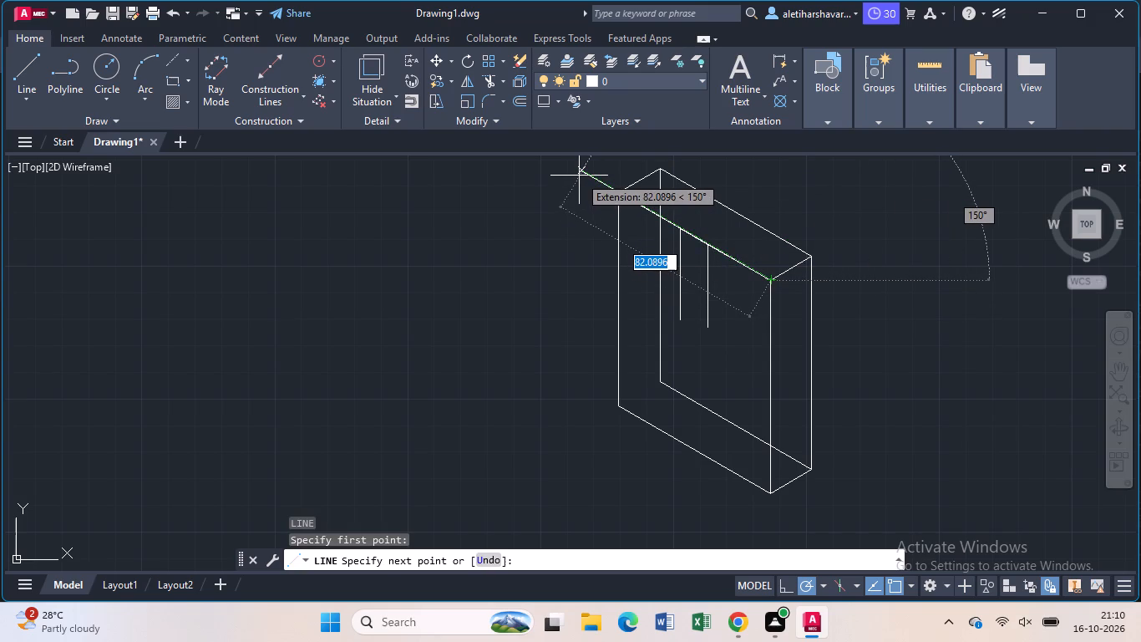
{"action": "type", "text": "20"}
{"action": "key", "text": "Return"}
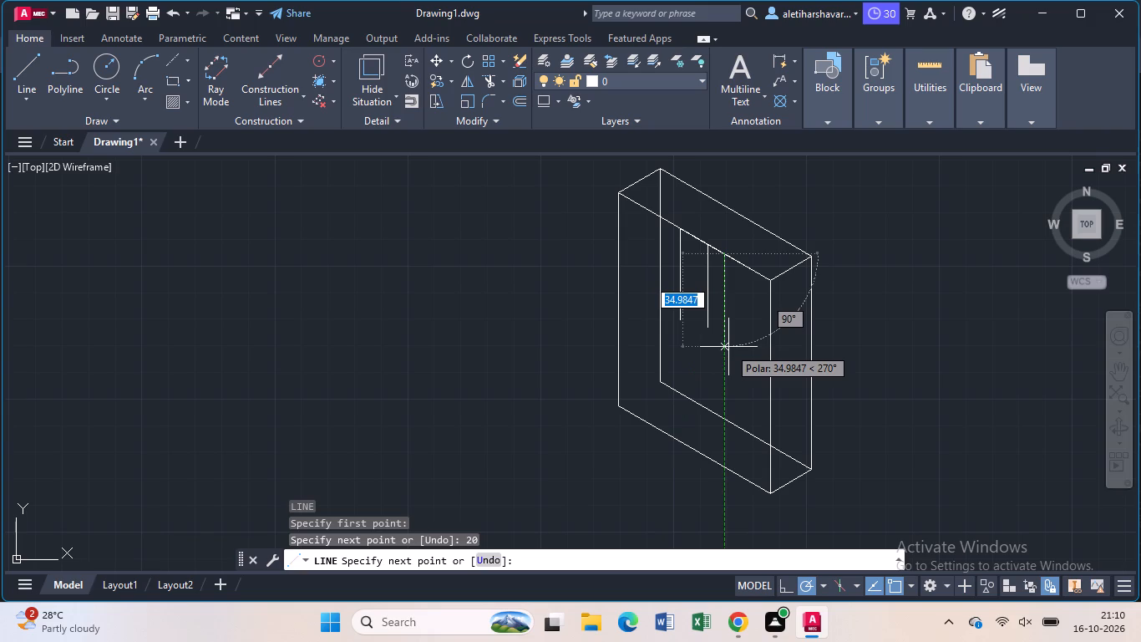
{"action": "middle_click_drag", "start_coordinate": [728, 347], "coordinate": [722, 322]}
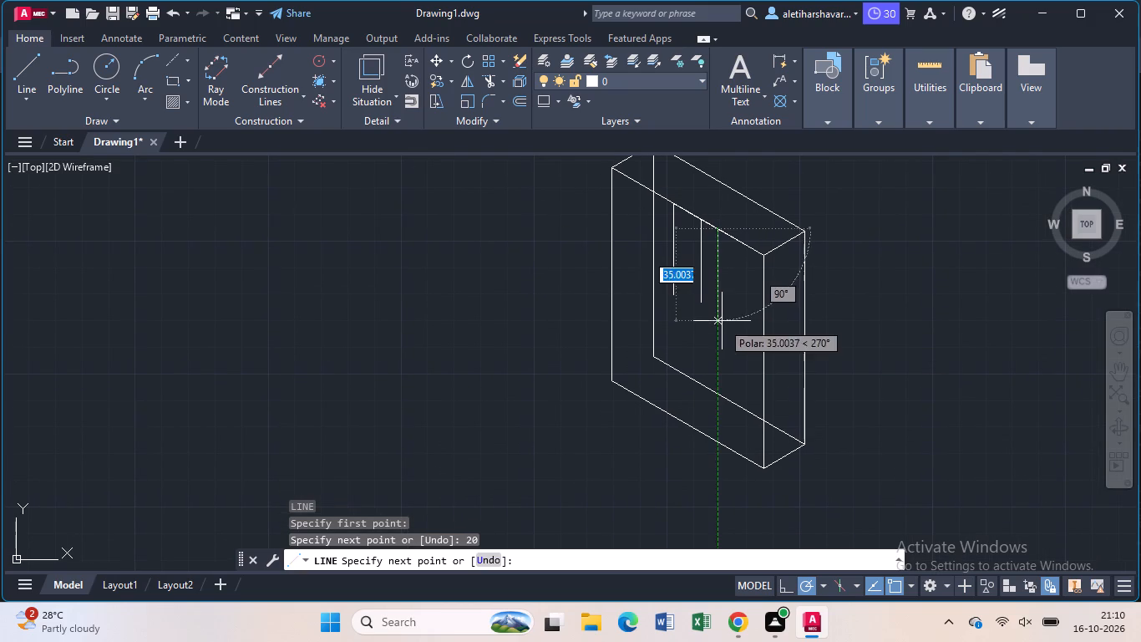
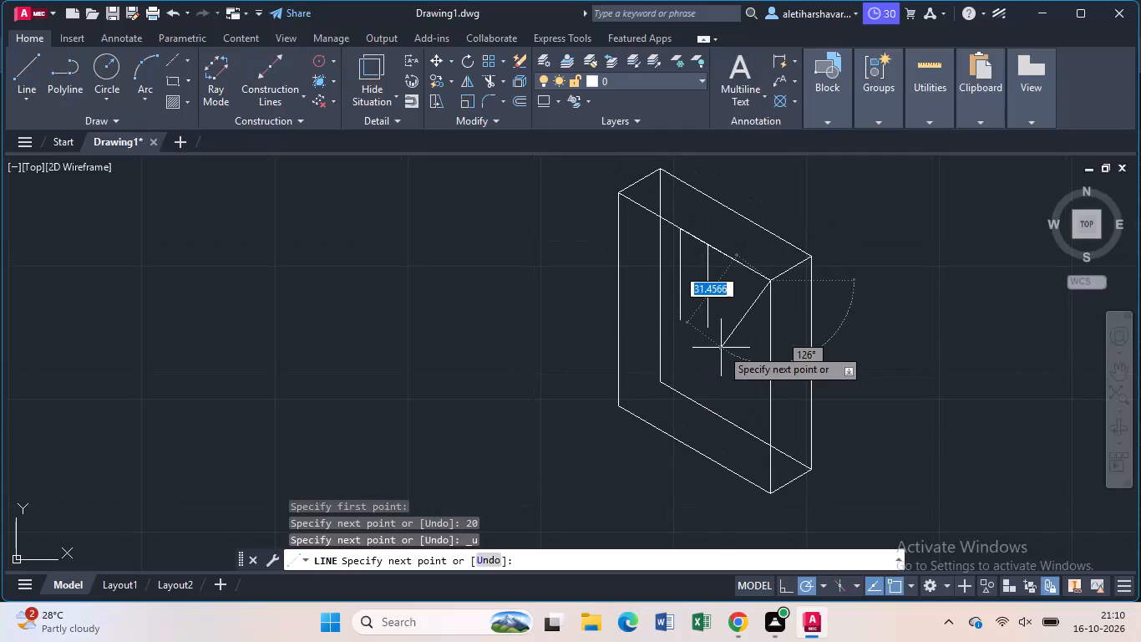
Undo the line just started from the front face's top corner and leave the Line command.
{"action": "key", "text": "ctrl+z"}
{"action": "key", "text": "ctrl+z"}
{"action": "key", "text": "ctrl+z"}
{"action": "key", "text": "ctrl+z"}
{"action": "key", "text": "ctrl+z"}
{"action": "key", "text": "ctrl+z"}
{"action": "key", "text": "ctrl+z"}
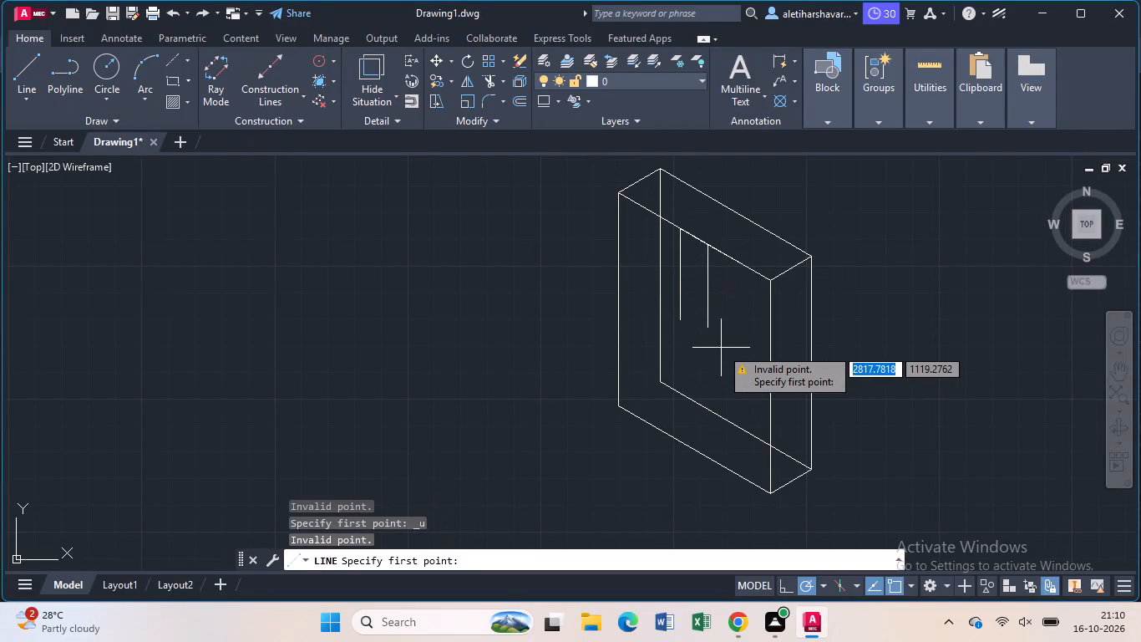
{"action": "key", "text": "ctrl+z"}
{"action": "key", "text": "ctrl+z"}
{"action": "key", "text": "ctrl+z"}
{"action": "key", "text": "ctrl+z"}
{"action": "key", "text": "ctrl+z"}
{"action": "key", "text": "ctrl+z"}
{"action": "key", "text": "Escape"}
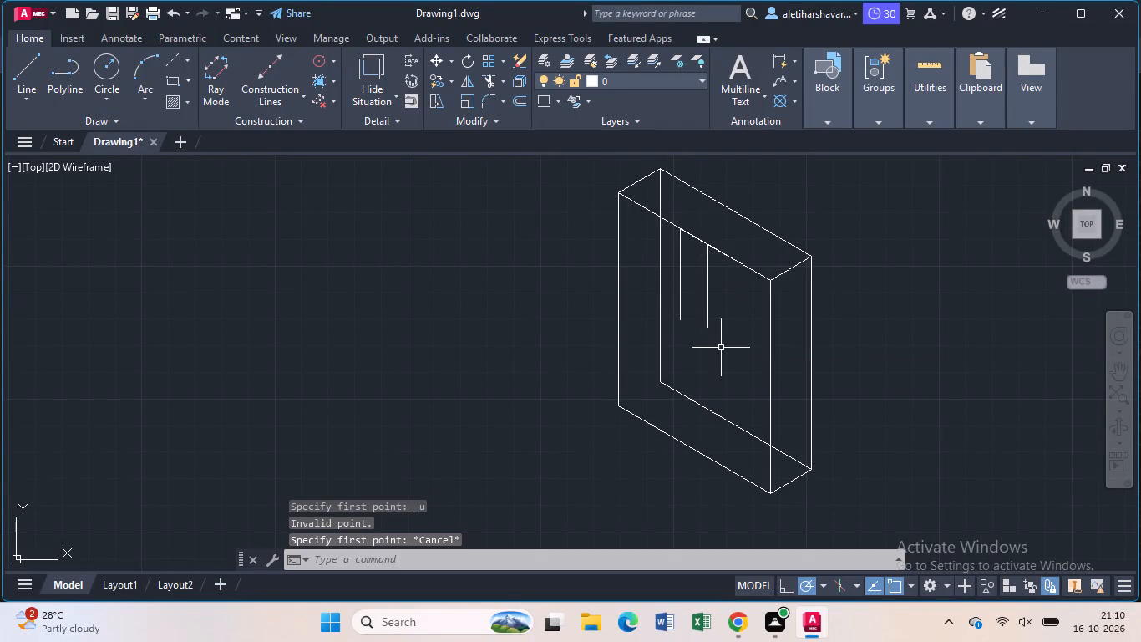
Undo the slot lines, hidden back edges and all the block's edges until the drawing is empty.
{"action": "key", "text": "ctrl+z"}
{"action": "key", "text": "ctrl+z"}
{"action": "key", "text": "ctrl+z"}
{"action": "key", "text": "ctrl+z"}
{"action": "key", "text": "ctrl+z"}
{"action": "key", "text": "ctrl+z"}
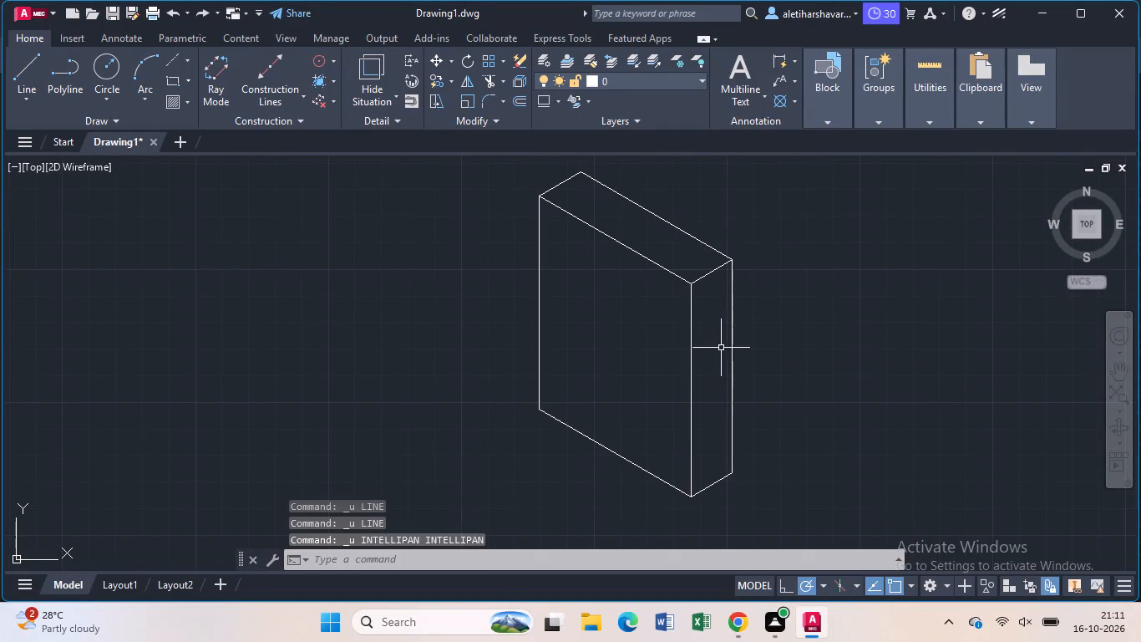
{"action": "key", "text": "ctrl+z"}
{"action": "key", "text": "ctrl+z"}
{"action": "key", "text": "ctrl+z"}
{"action": "key", "text": "ctrl+z"}
{"action": "key", "text": "ctrl+z"}
{"action": "key", "text": "ctrl+z"}
{"action": "key", "text": "ctrl+z"}
{"action": "key", "text": "ctrl+z"}
{"action": "key", "text": "ctrl+z"}
{"action": "key", "text": "ctrl+z"}
{"action": "key", "text": "ctrl+z"}
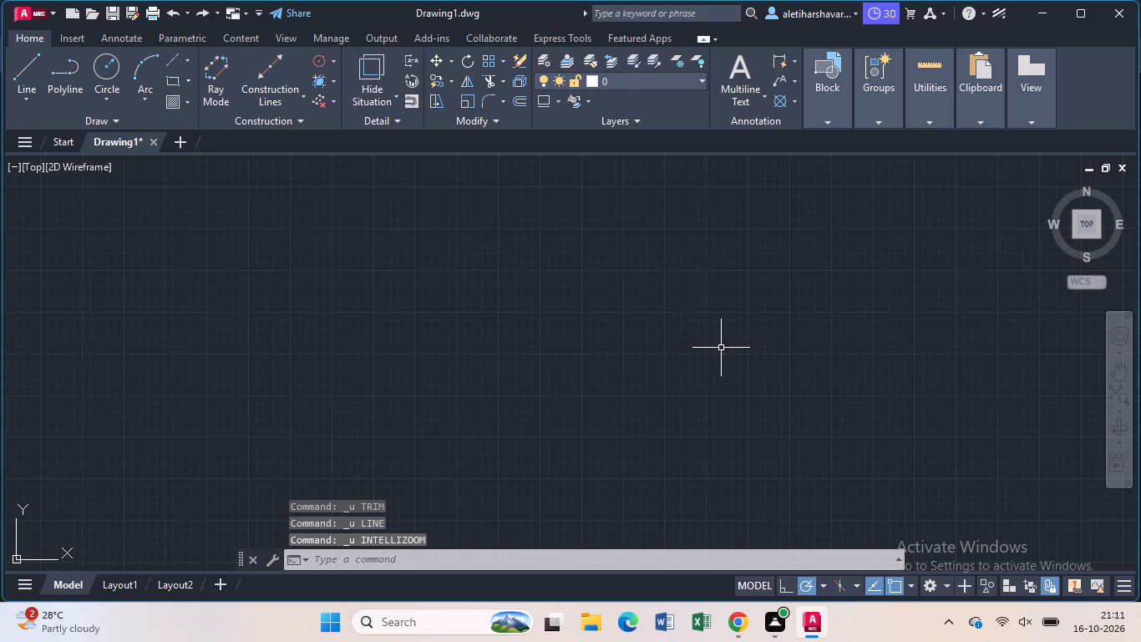
Draw a line 18 long at 30° from a point in the empty drawing as the narrow face's bottom edge.
{"action": "key", "text": "l"}
{"action": "key", "text": "Return"}
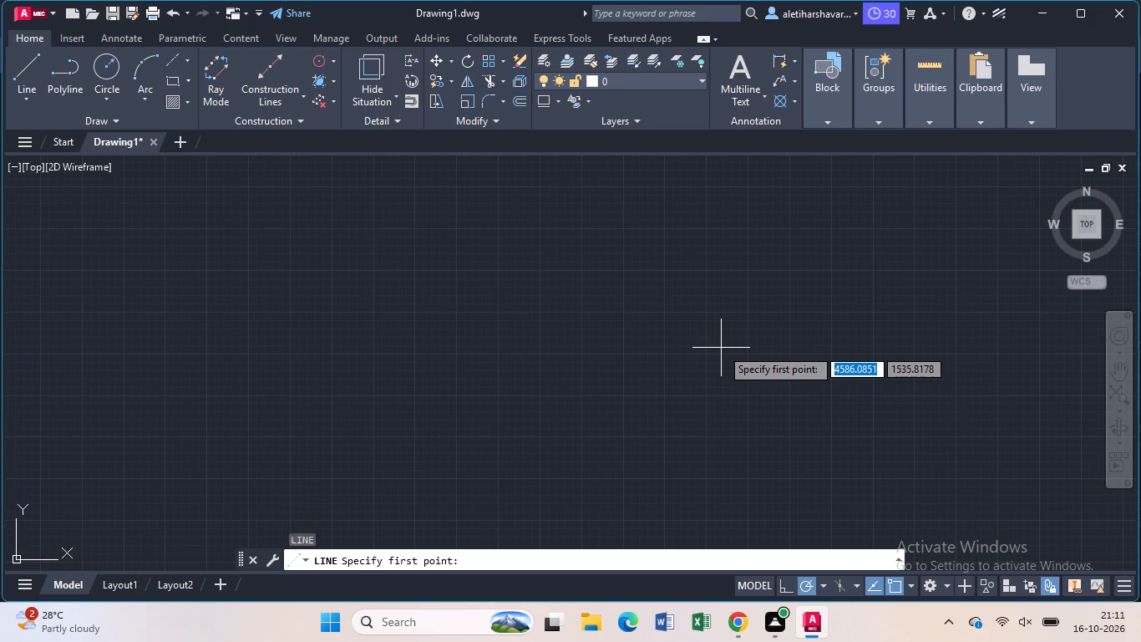
{"action": "left_click", "coordinate": [657, 420]}
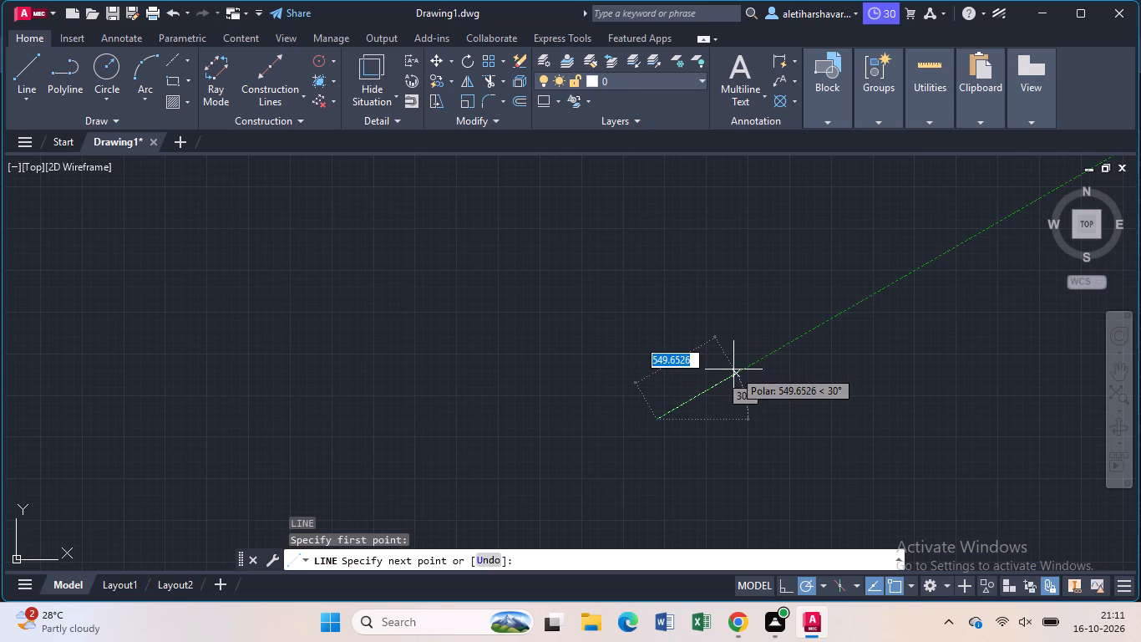
{"action": "type", "text": "18"}
{"action": "key", "text": "Return"}
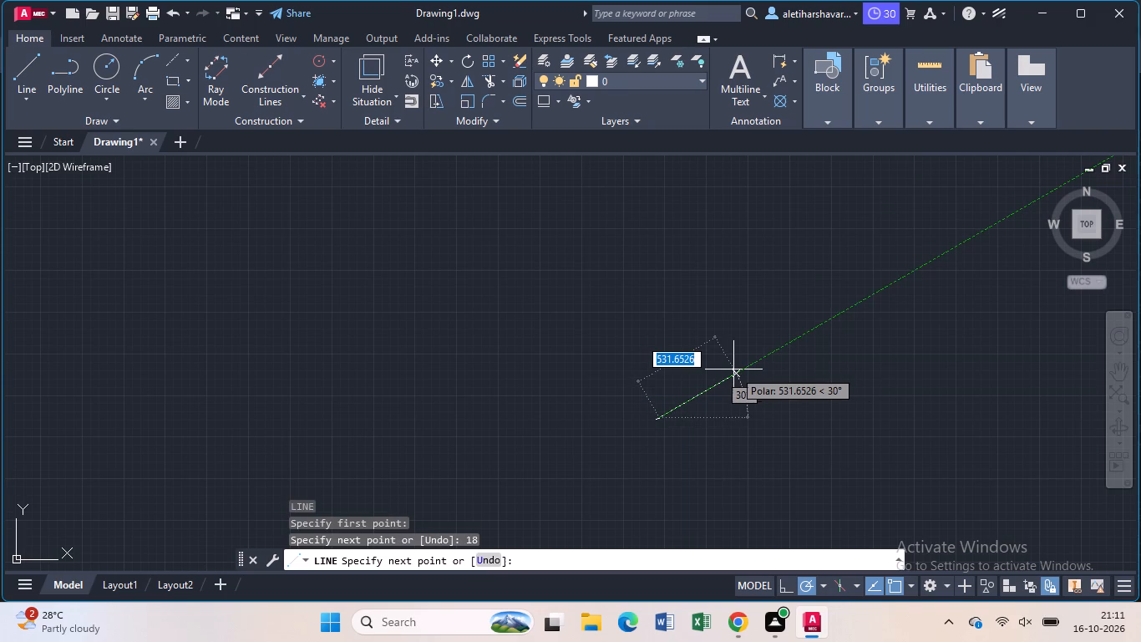
Continue from the end of the short bottom edge with a vertical line 80 long upward at 90°.
{"action": "scroll", "coordinate": [640, 365], "scroll_direction": "up", "scroll_amount": 1}
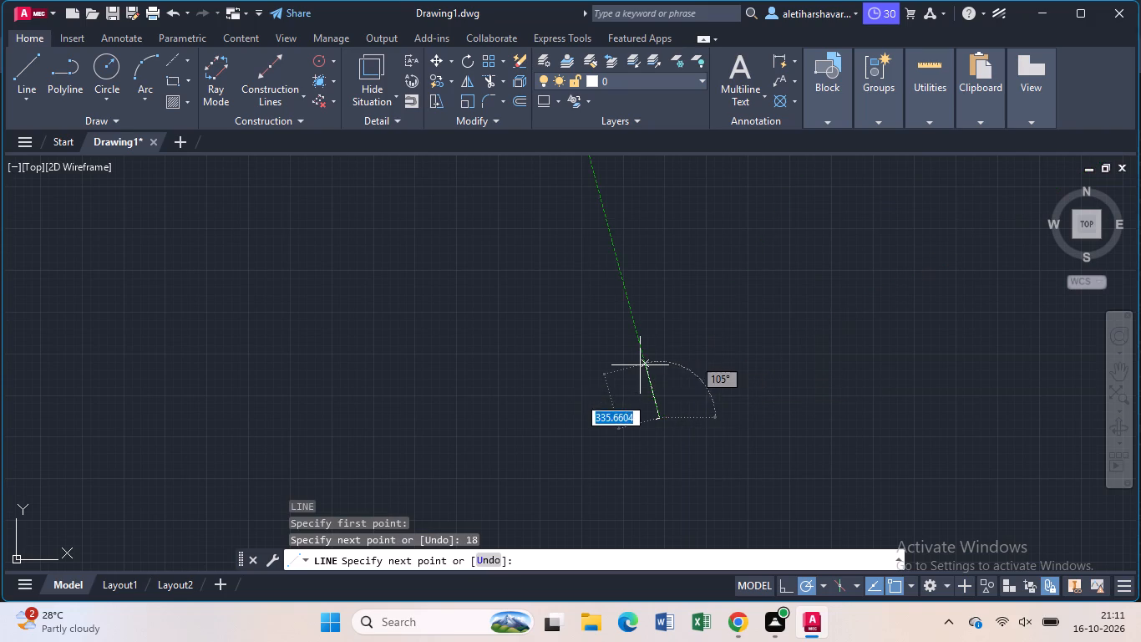
{"action": "scroll", "coordinate": [640, 365], "scroll_direction": "up", "scroll_amount": 1}
{"action": "scroll", "coordinate": [671, 503], "scroll_direction": "up", "scroll_amount": 1}
{"action": "middle_click_drag", "start_coordinate": [671, 504], "coordinate": [669, 503]}
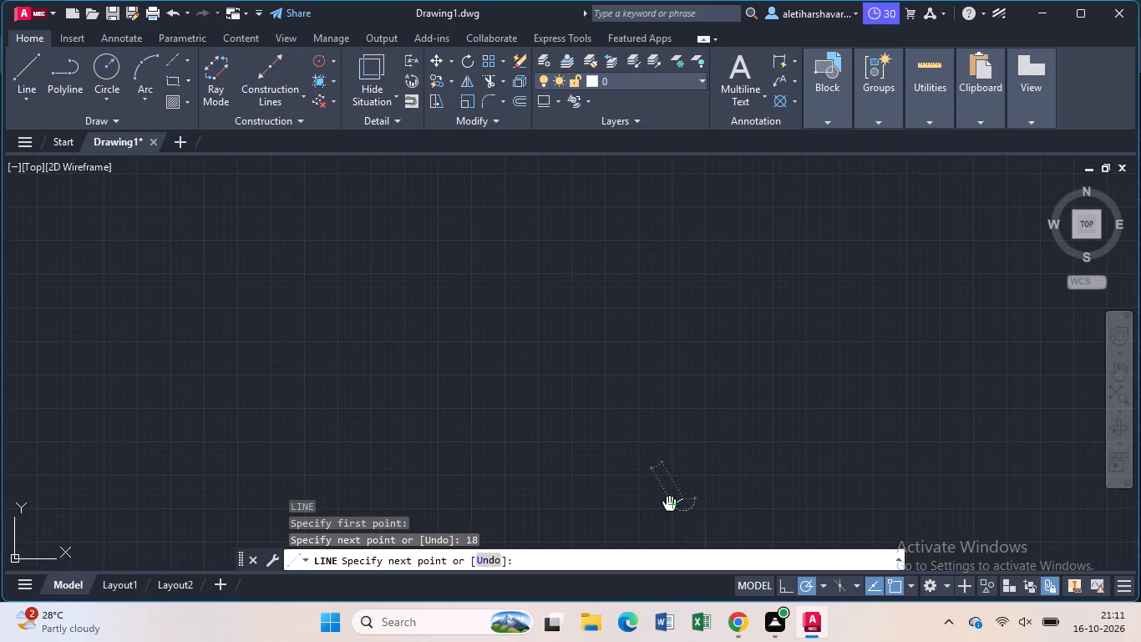
{"action": "middle_click_drag", "start_coordinate": [669, 503], "coordinate": [579, 384]}
{"action": "scroll", "coordinate": [601, 317], "scroll_direction": "up", "scroll_amount": 2}
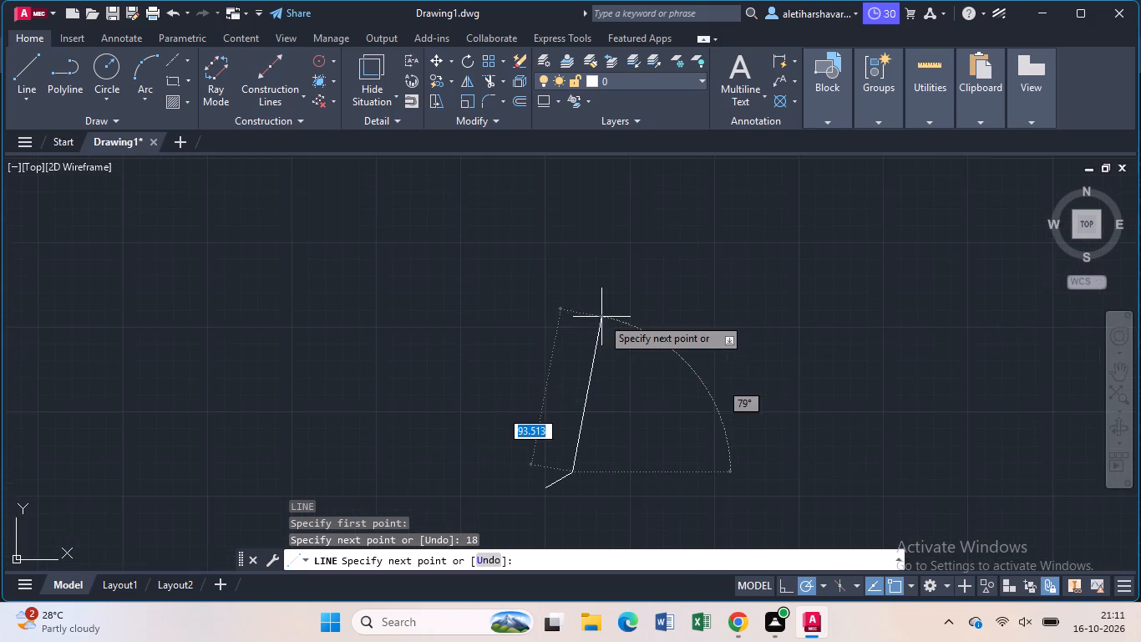
{"action": "scroll", "coordinate": [601, 317], "scroll_direction": "up", "scroll_amount": 2}
{"action": "middle_click_drag", "start_coordinate": [582, 500], "coordinate": [620, 220]}
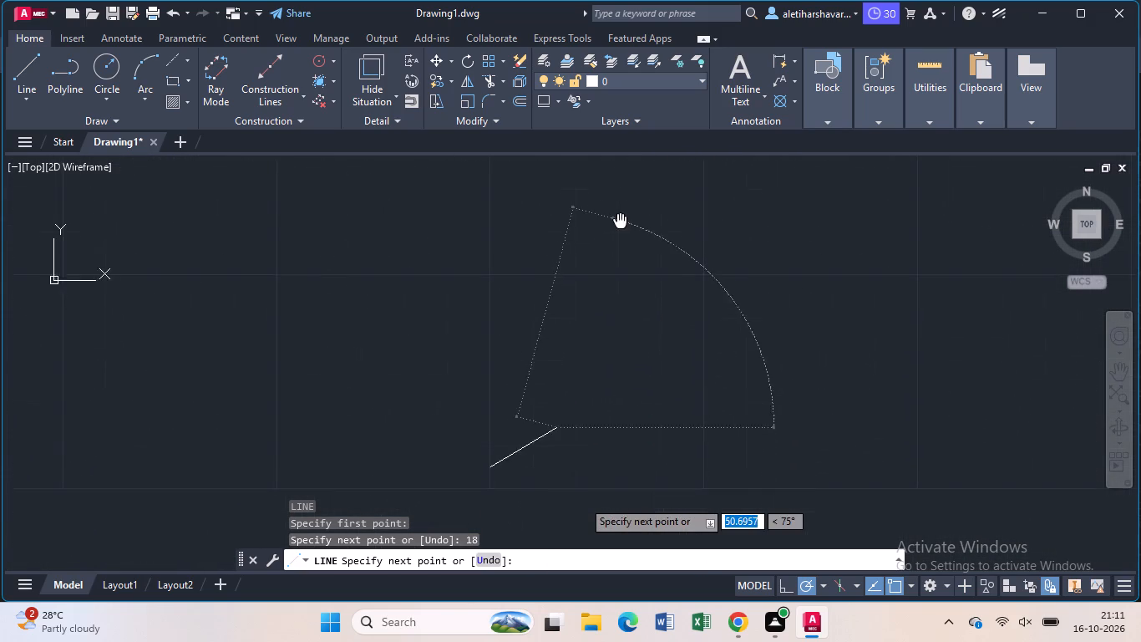
{"action": "middle_click_drag", "start_coordinate": [620, 220], "coordinate": [622, 203]}
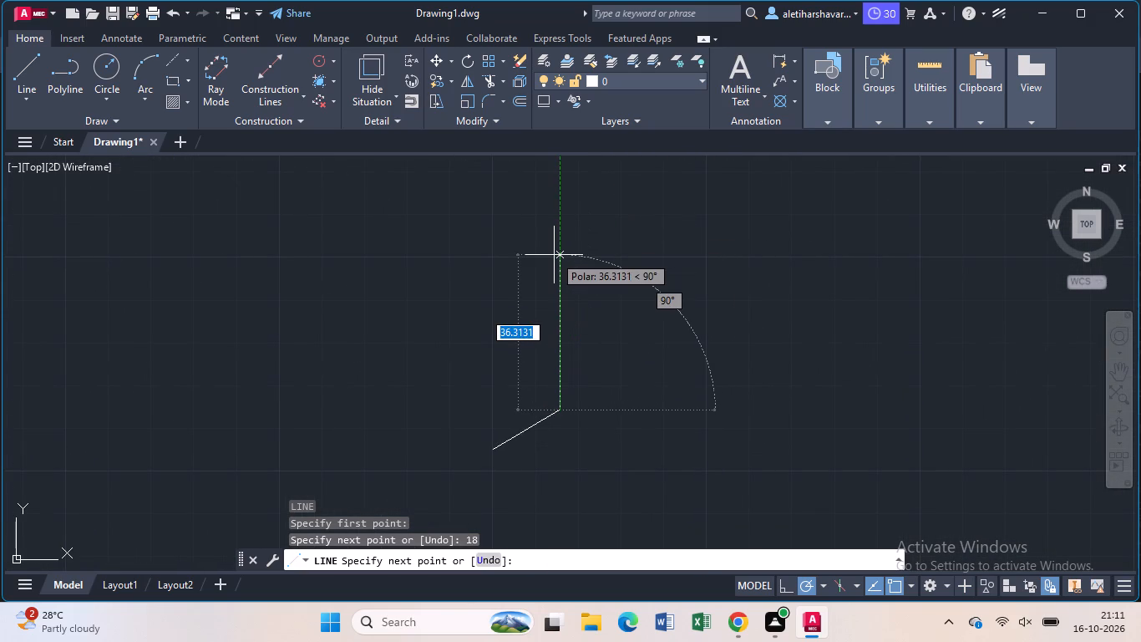
{"action": "type", "text": "80"}
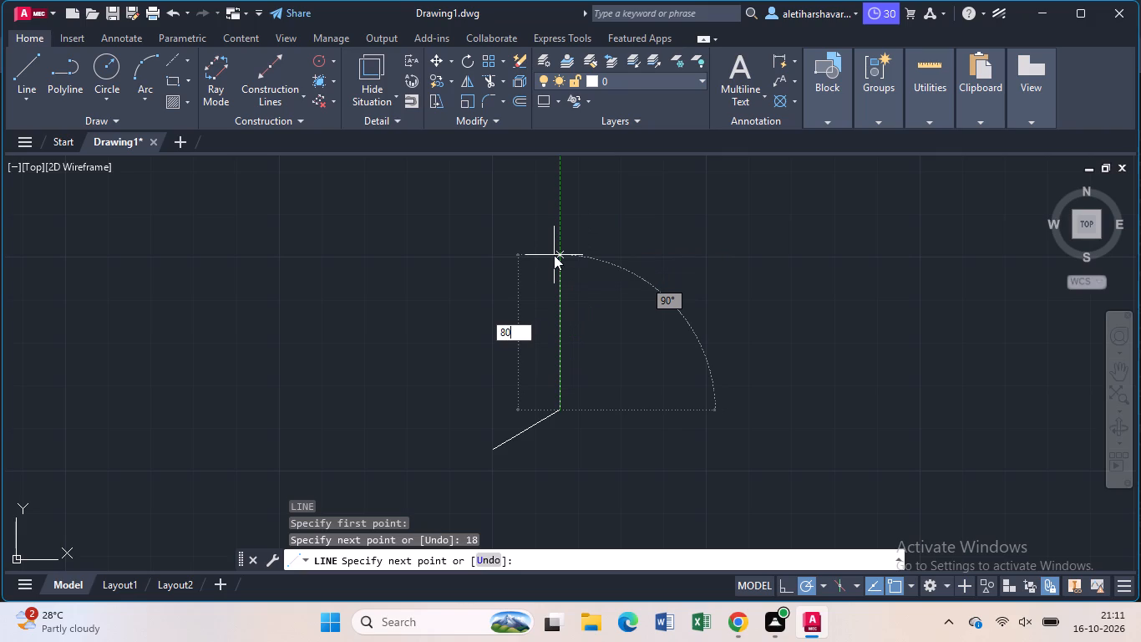
{"action": "key", "text": "Return"}
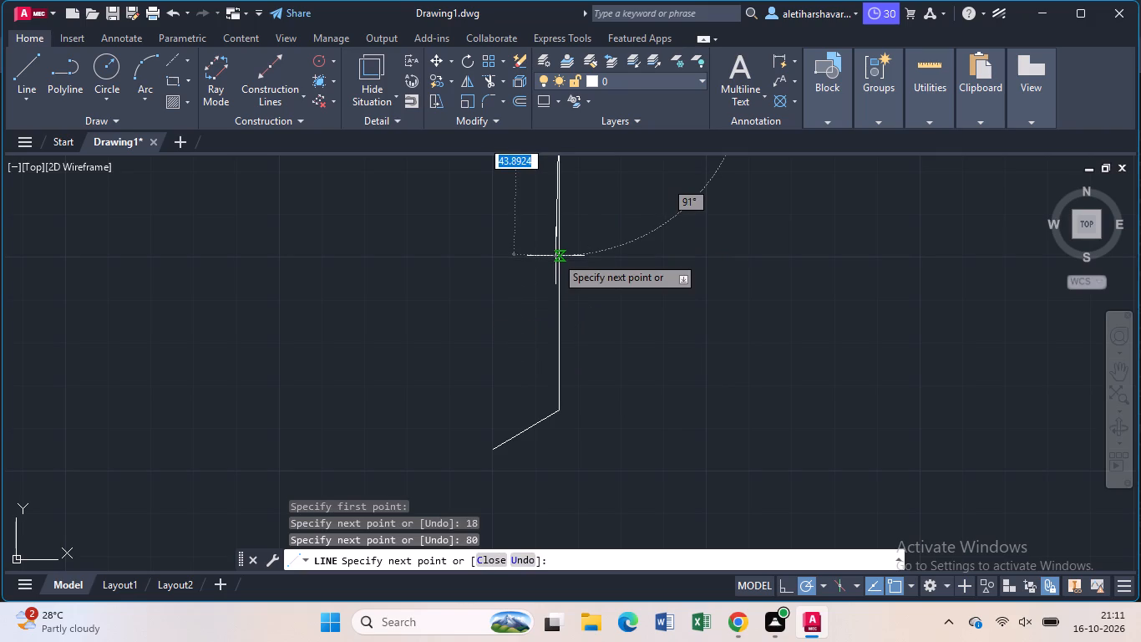
Continue from the vertical's top end with a line 92 at 150° and a line 18 at 210° for the top face.
{"action": "middle_click_drag", "start_coordinate": [555, 256], "coordinate": [555, 423]}
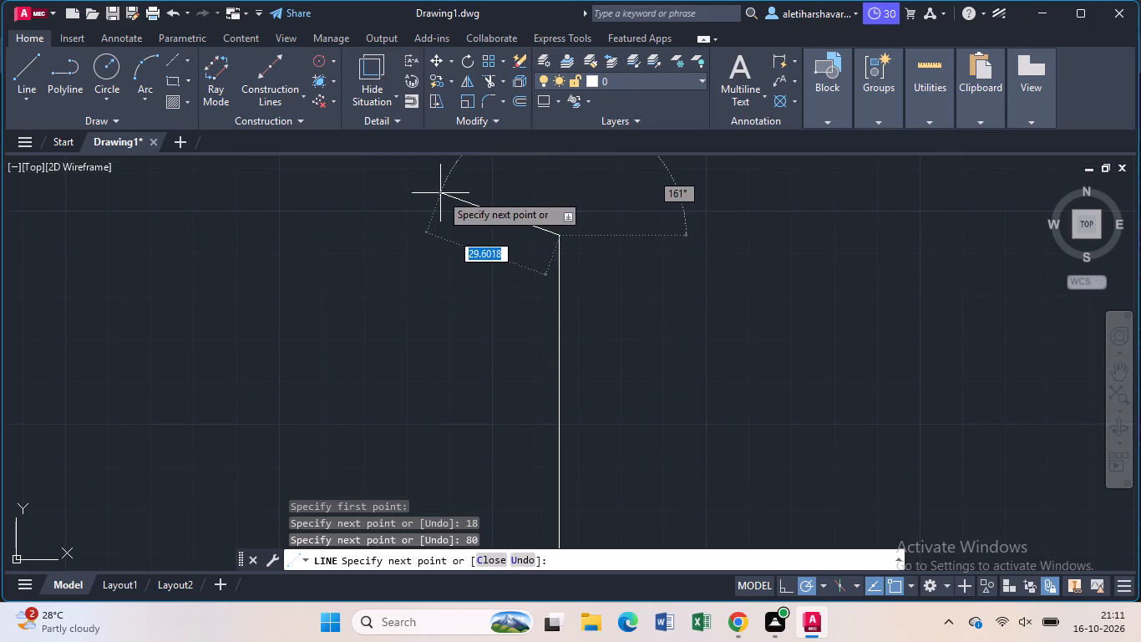
{"action": "middle_click_drag", "start_coordinate": [469, 186], "coordinate": [494, 302]}
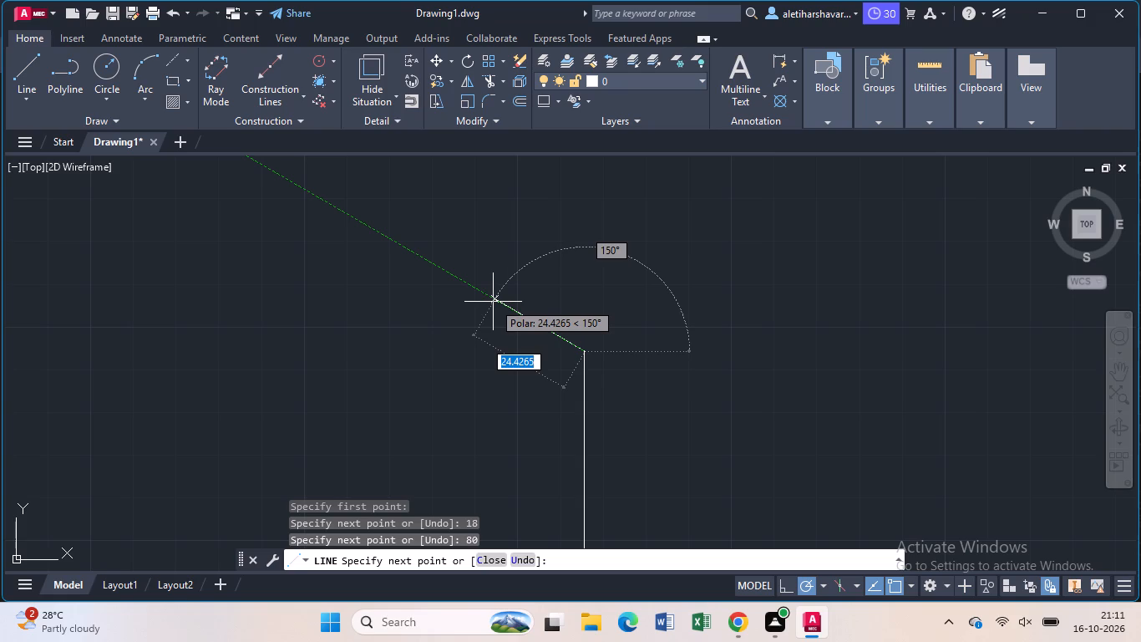
{"action": "key", "text": "9"}
{"action": "key", "text": "2"}
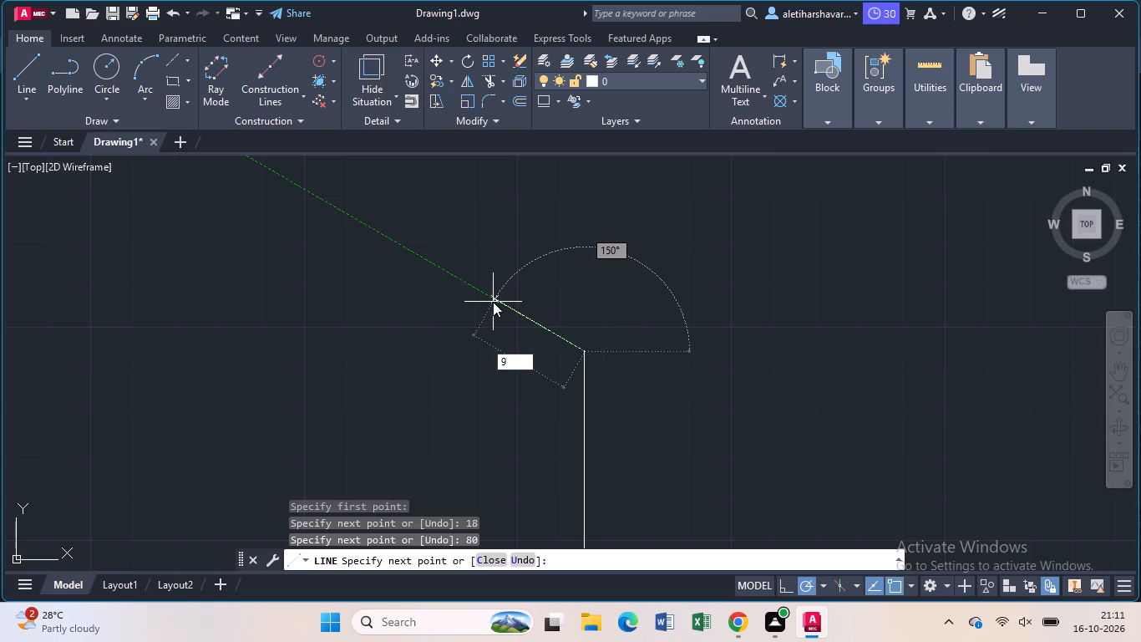
{"action": "key", "text": "Return"}
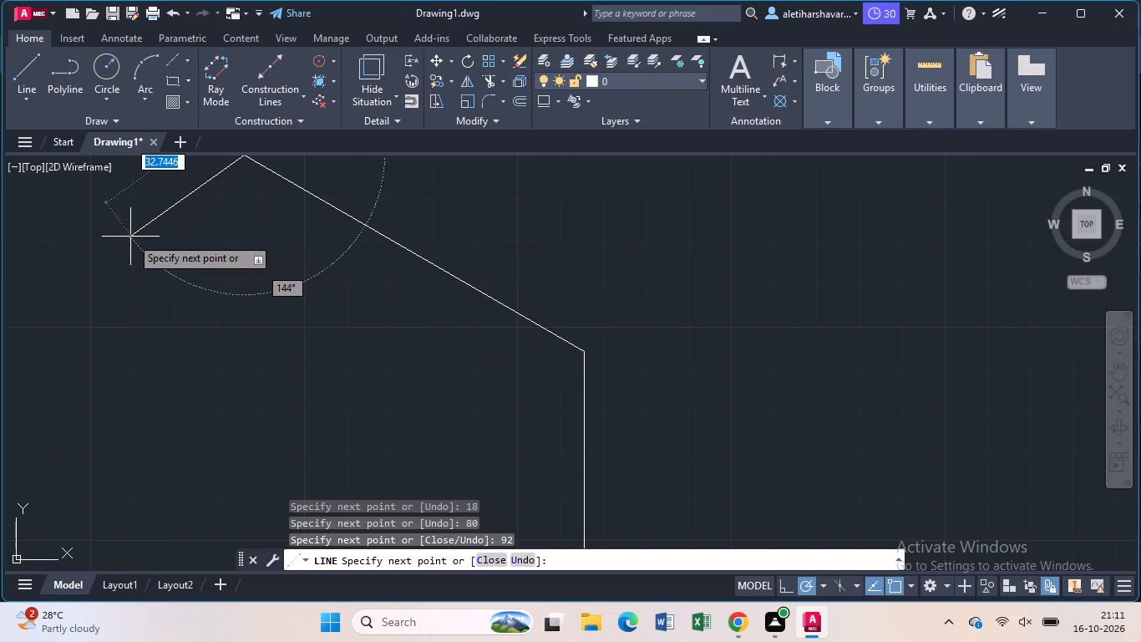
{"action": "middle_click_drag", "start_coordinate": [130, 237], "coordinate": [165, 297]}
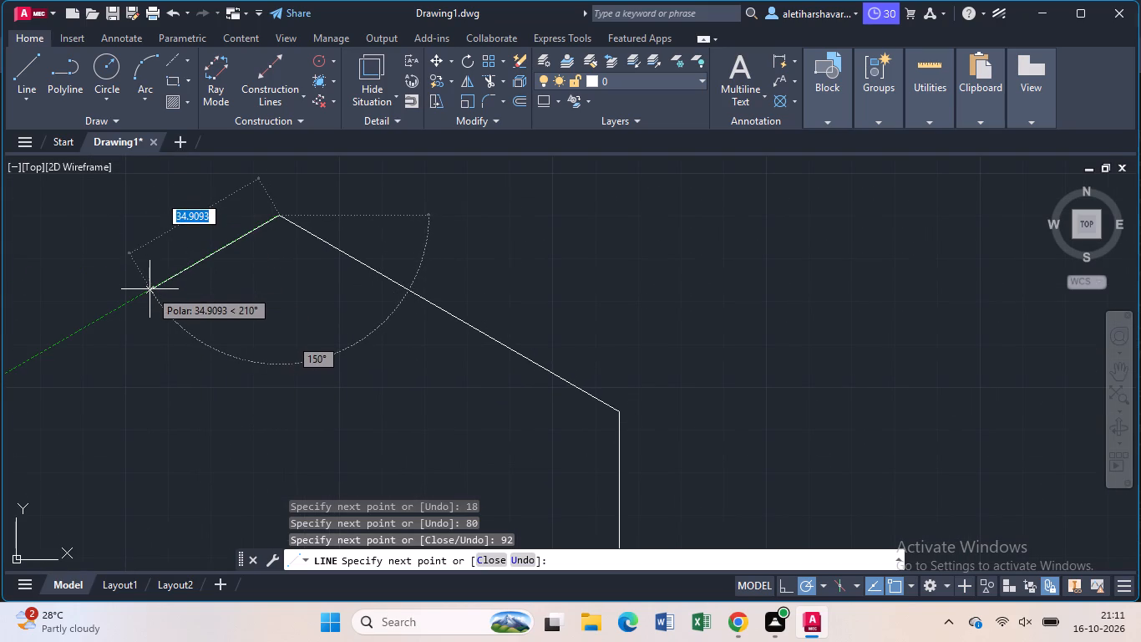
{"action": "key", "text": "1"}
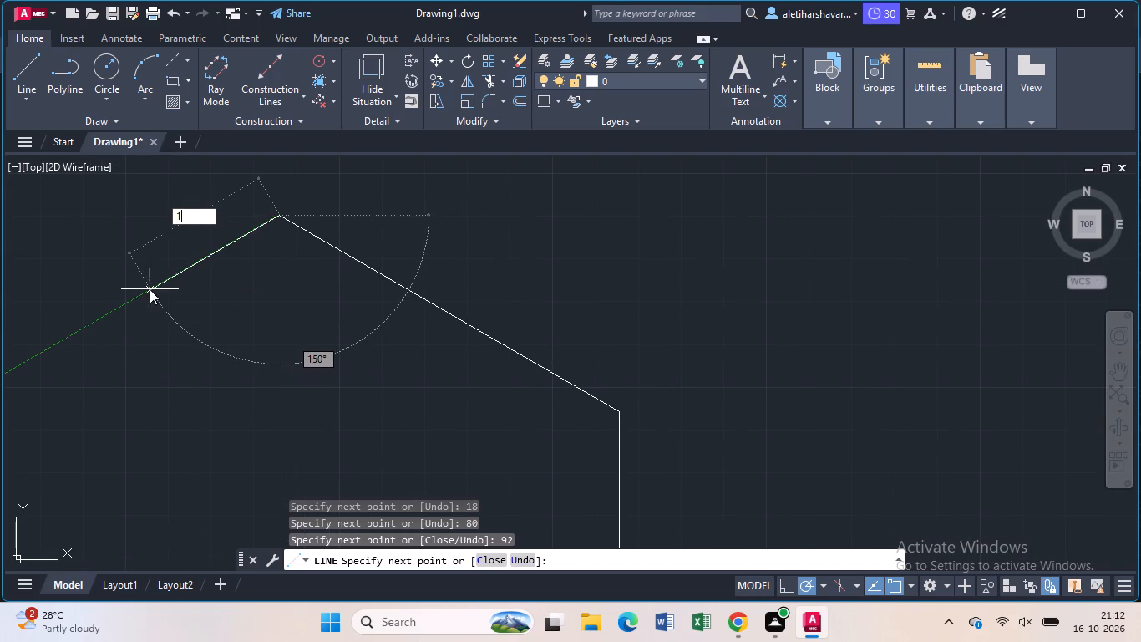
{"action": "key", "text": "8"}
{"action": "key", "text": "Return"}
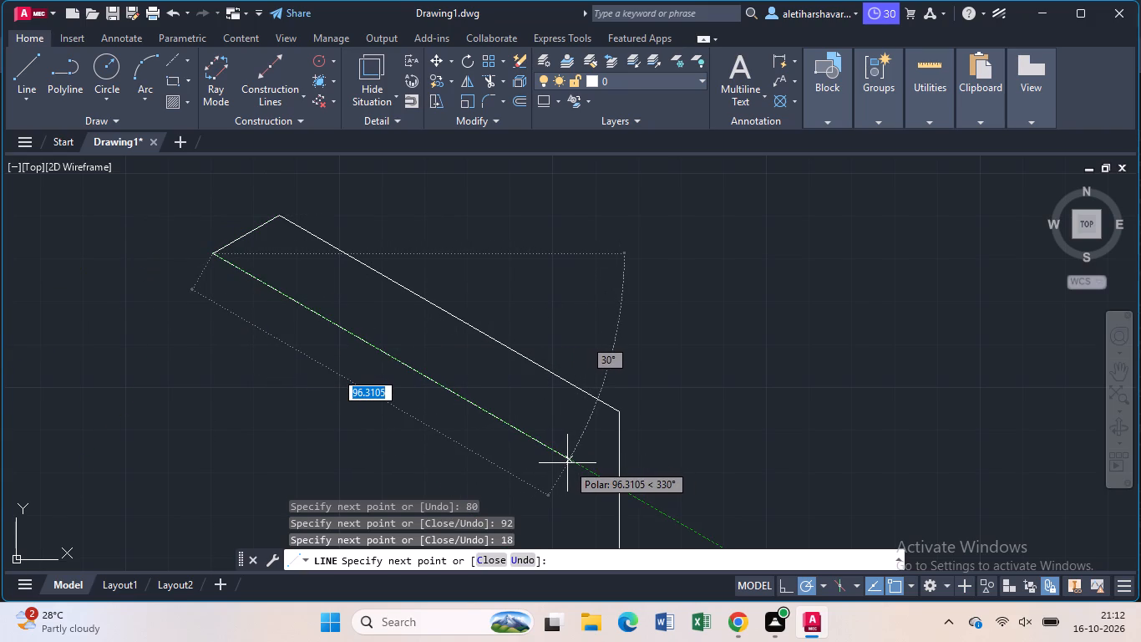
Draw the front face's top edge 92 long at 330°, and continue straight down to the starting point of the outline.
{"action": "key", "text": "9"}
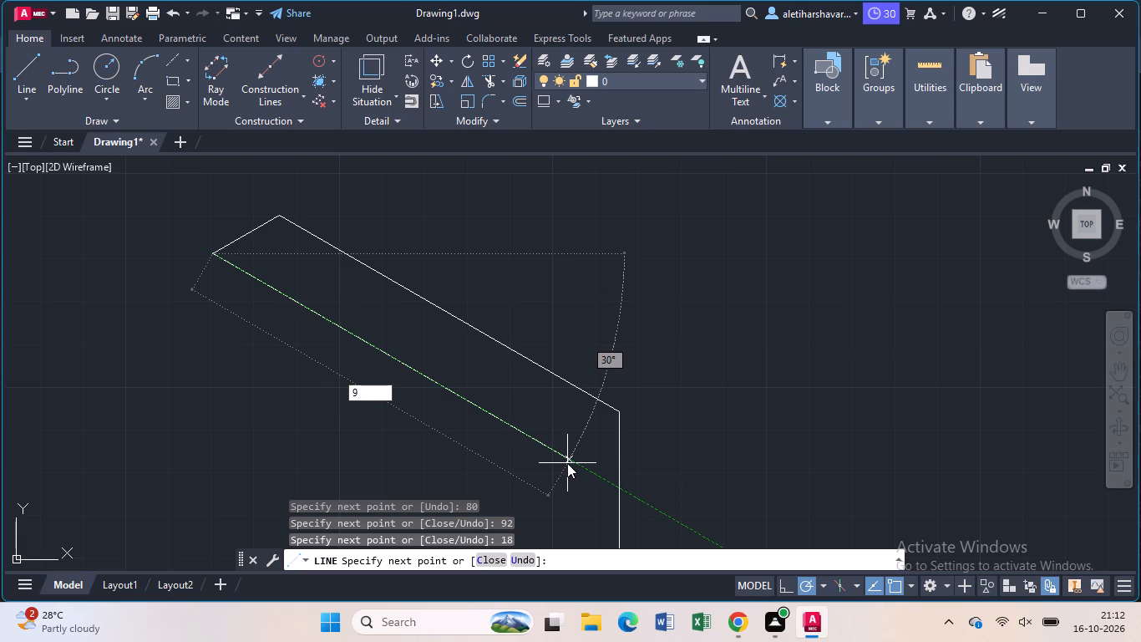
{"action": "key", "text": "2"}
{"action": "key", "text": "Return"}
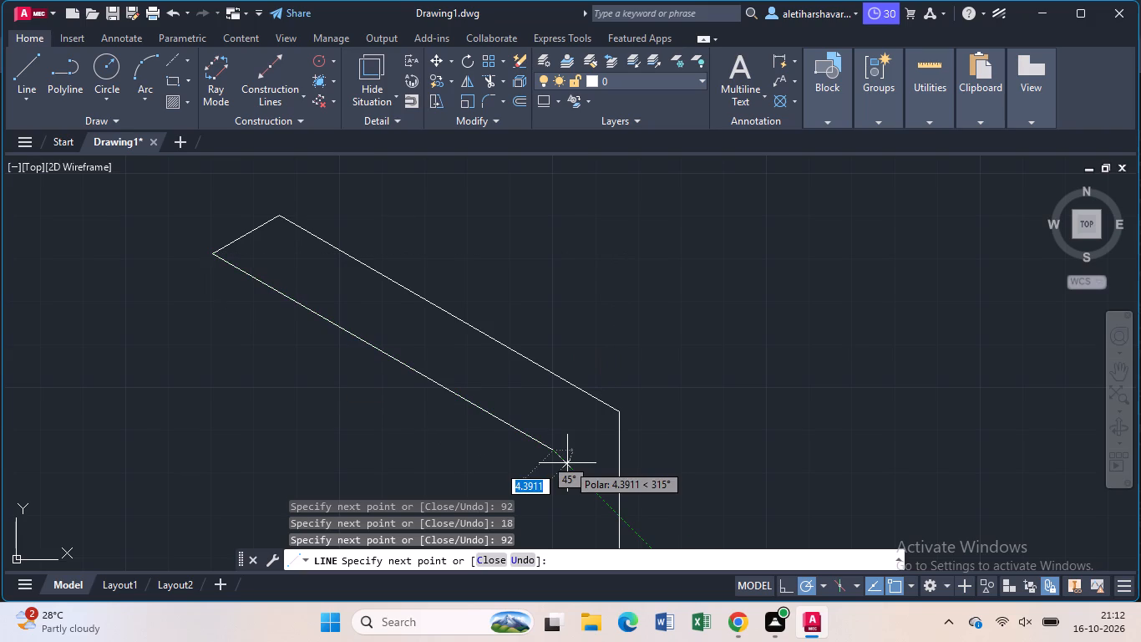
{"action": "middle_click_drag", "start_coordinate": [558, 420], "coordinate": [651, 0]}
{"action": "left_click_drag", "start_coordinate": [558, 420], "coordinate": [559, 408]}
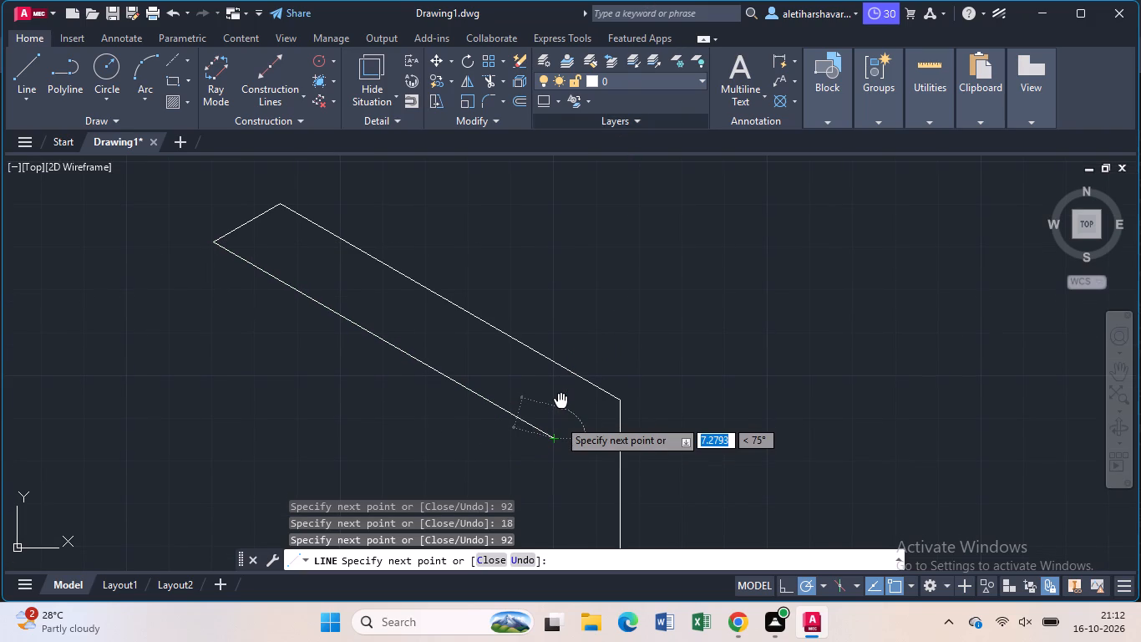
{"action": "middle_click_drag", "start_coordinate": [655, 502], "coordinate": [694, 201]}
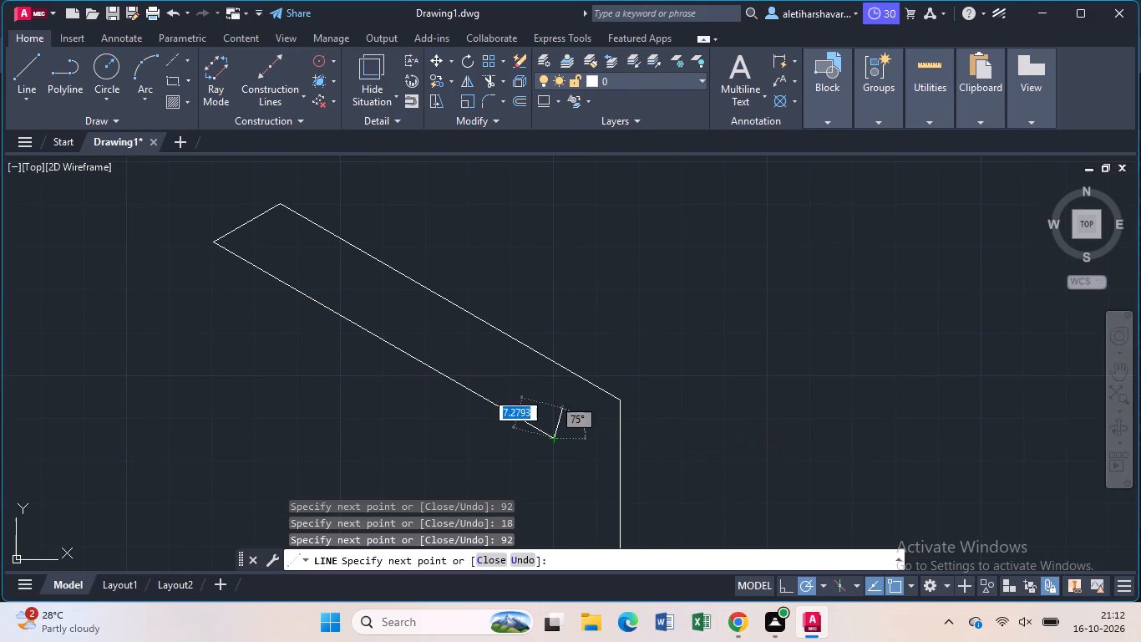
{"action": "middle_click_drag", "start_coordinate": [754, 354], "coordinate": [758, 145]}
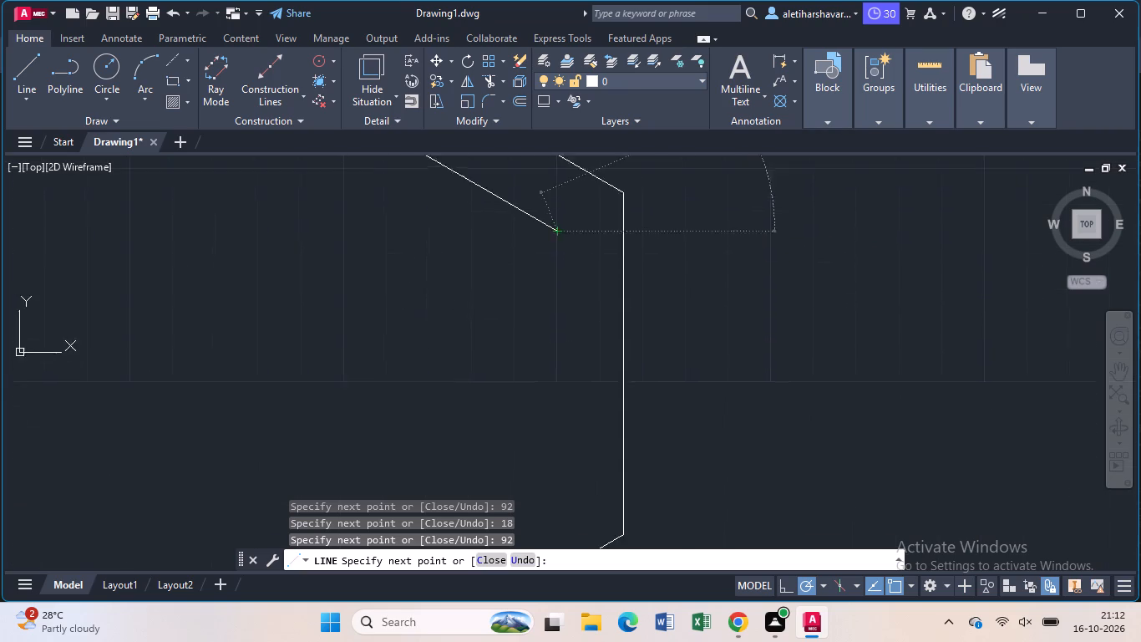
{"action": "middle_click_drag", "start_coordinate": [758, 145], "coordinate": [792, 161]}
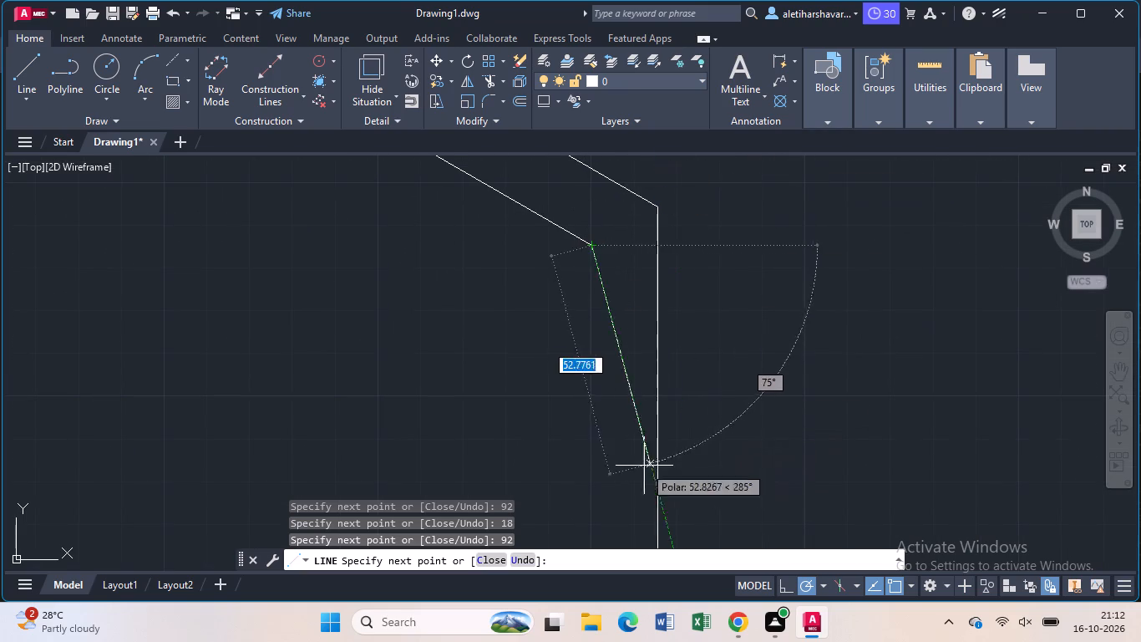
{"action": "scroll", "coordinate": [629, 451], "scroll_direction": "down", "scroll_amount": 1}
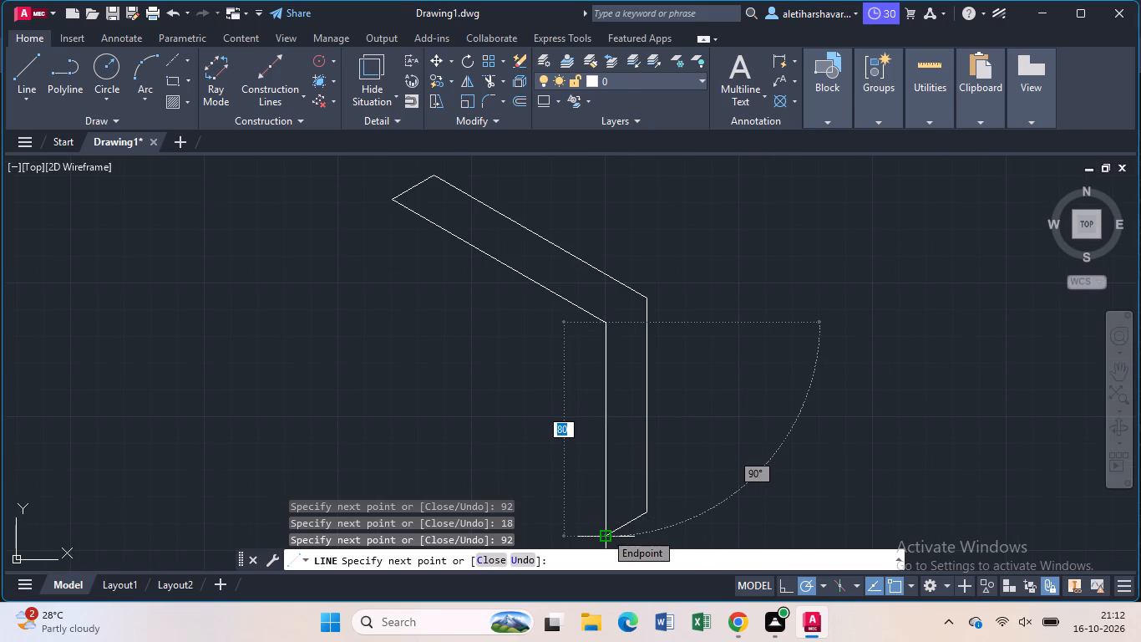
{"action": "left_click", "coordinate": [605, 532]}
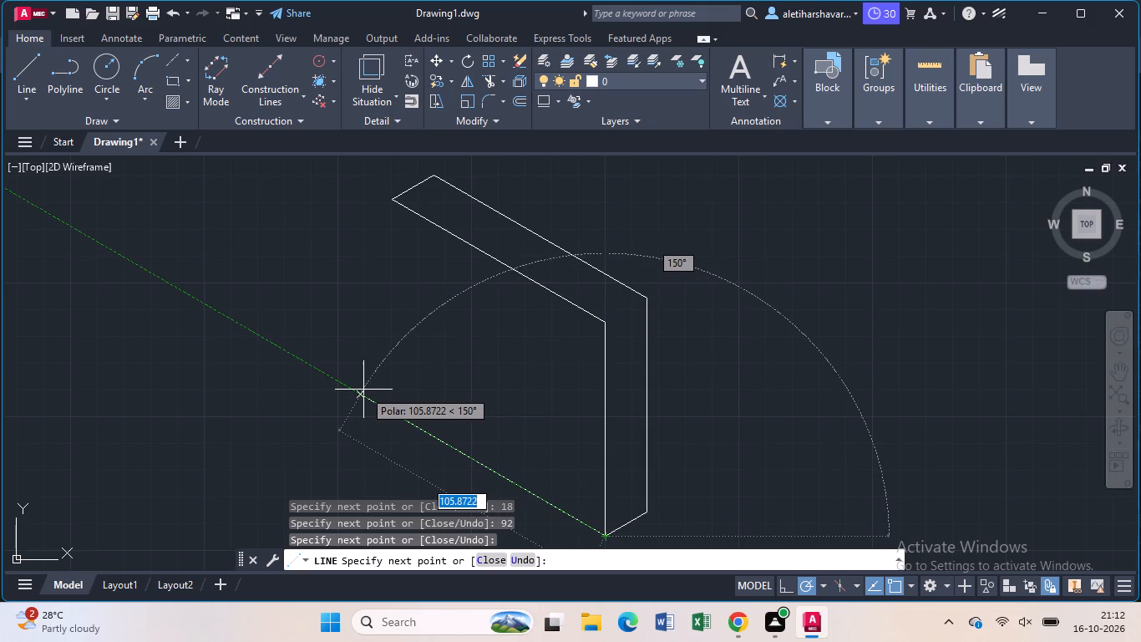
Close the front face with a bottom edge 92 long at 150° and a vertical up to its top corner.
{"action": "key", "text": "9"}
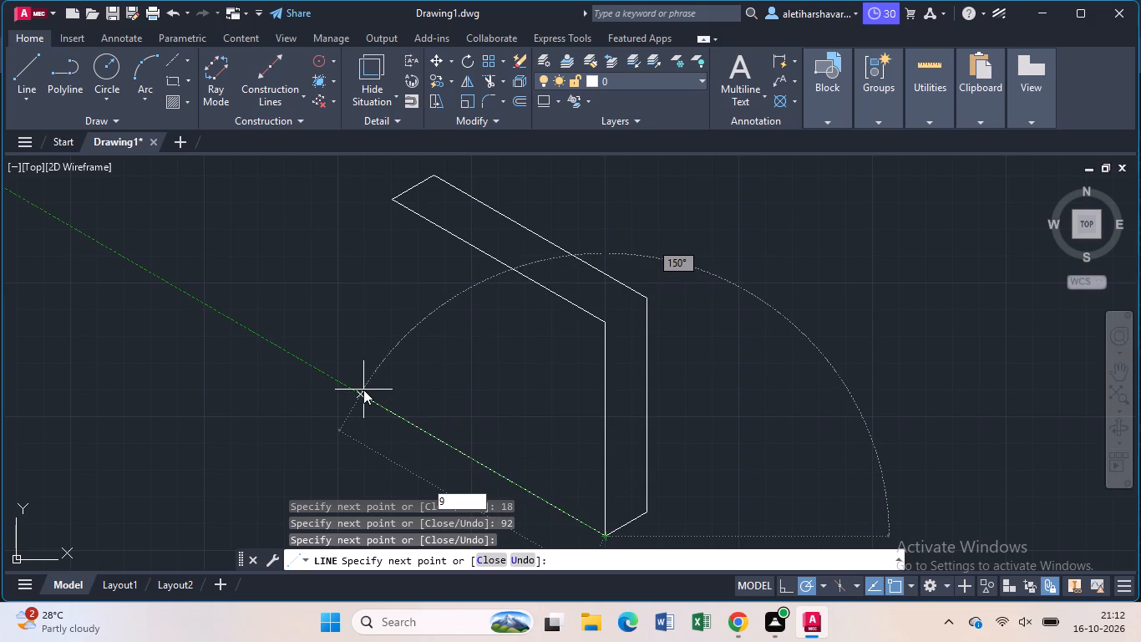
{"action": "key", "text": "2"}
{"action": "key", "text": "Return"}
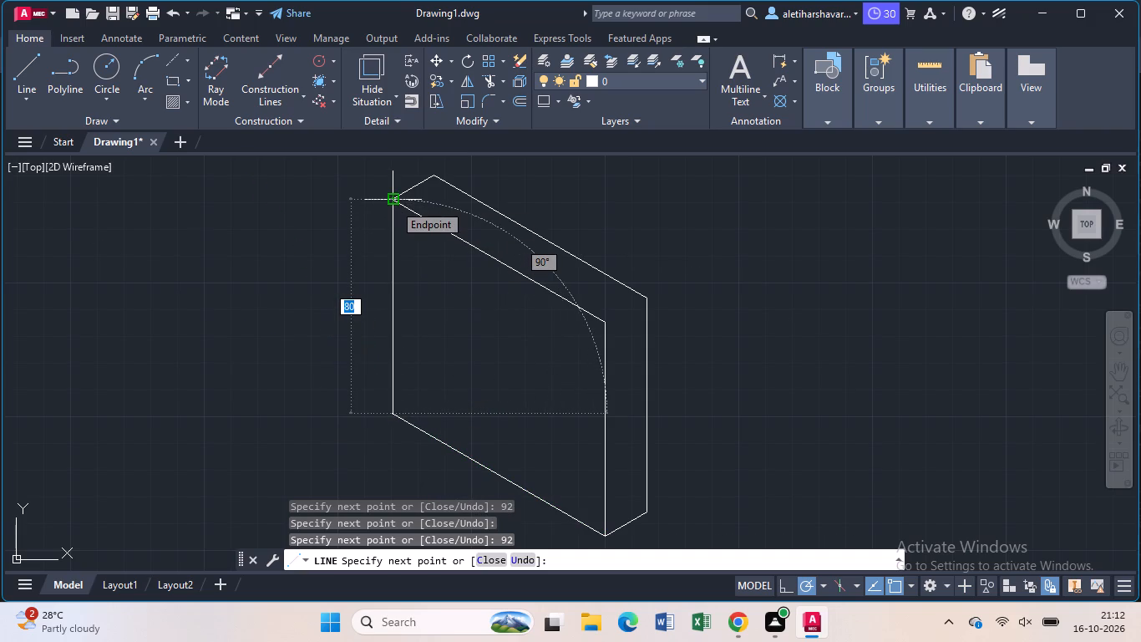
{"action": "left_click", "coordinate": [393, 203]}
{"action": "key", "text": "Escape"}
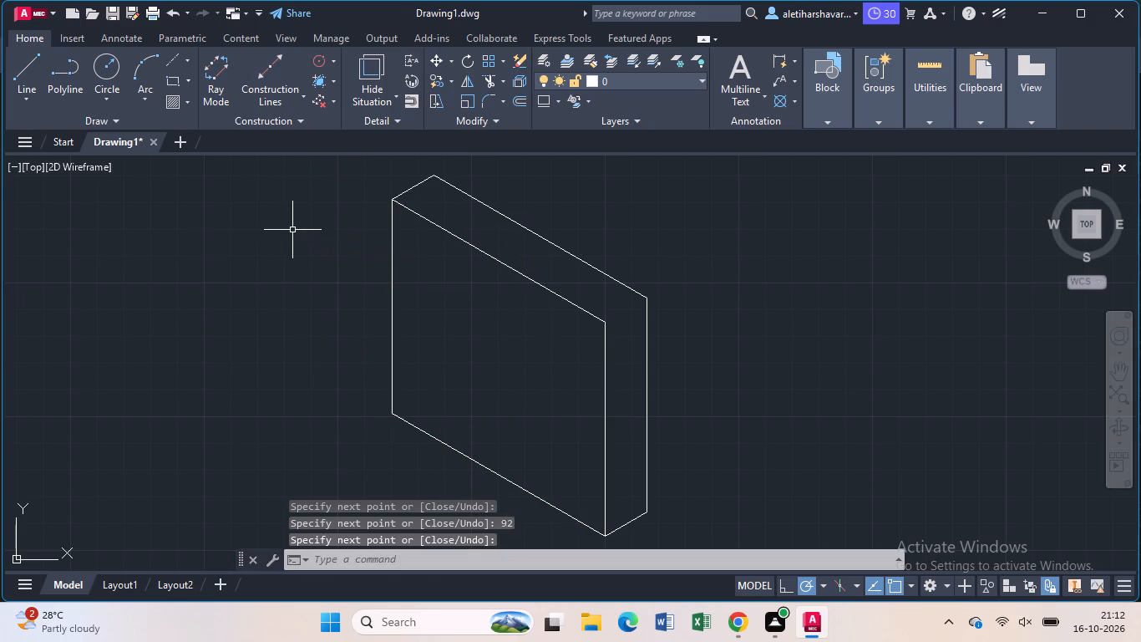
Draw guide lines from the front face's upper-left corner: 20 along the top edge at 330°, 20 straight down, and 52 at 330°.
{"action": "key", "text": "l"}
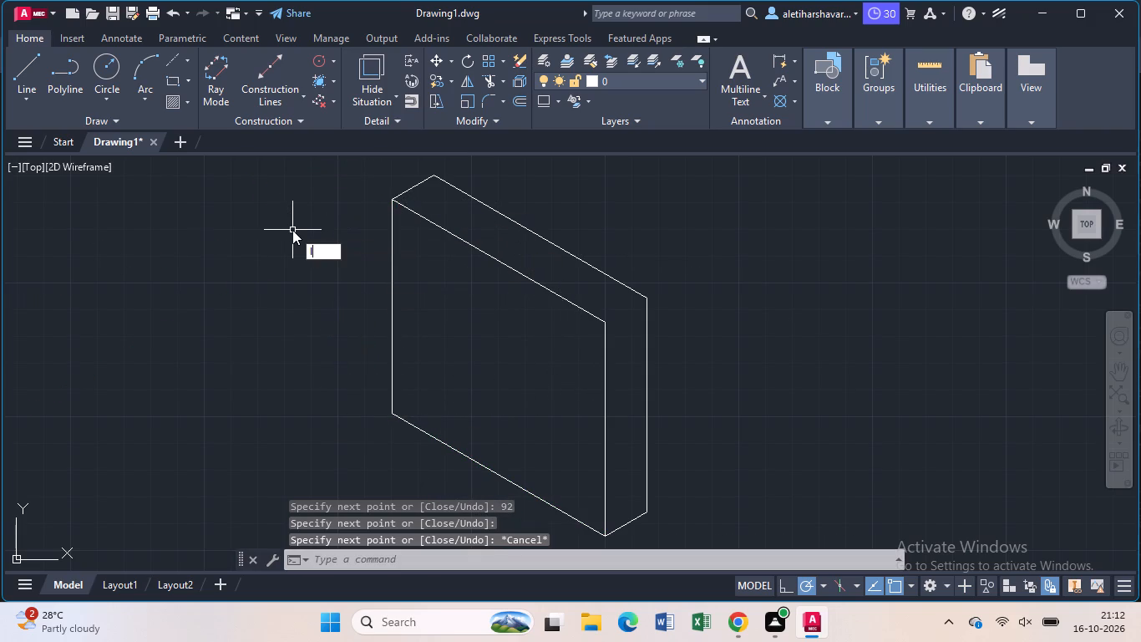
{"action": "key", "text": "Return"}
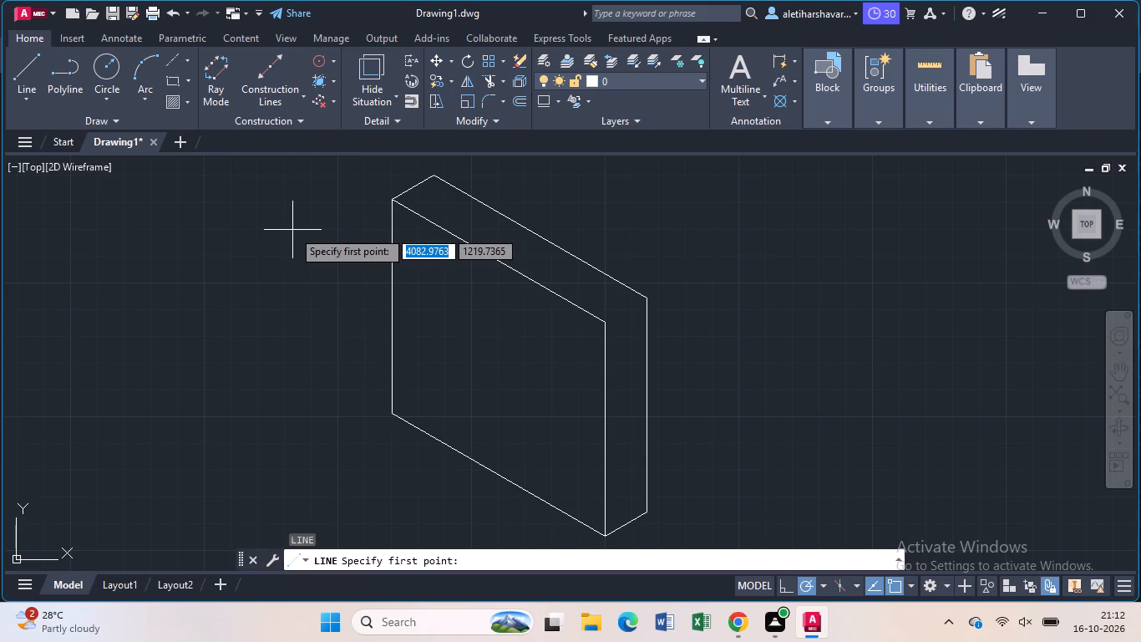
{"action": "left_click", "coordinate": [397, 203]}
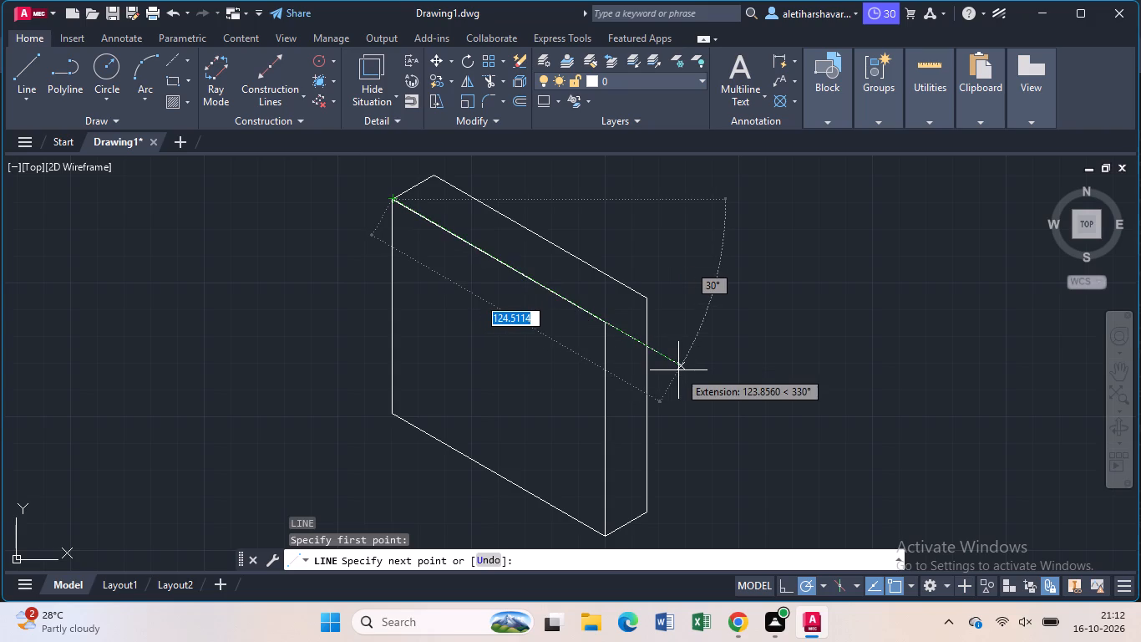
{"action": "key", "text": "2"}
{"action": "key", "text": "0"}
{"action": "key", "text": "Return"}
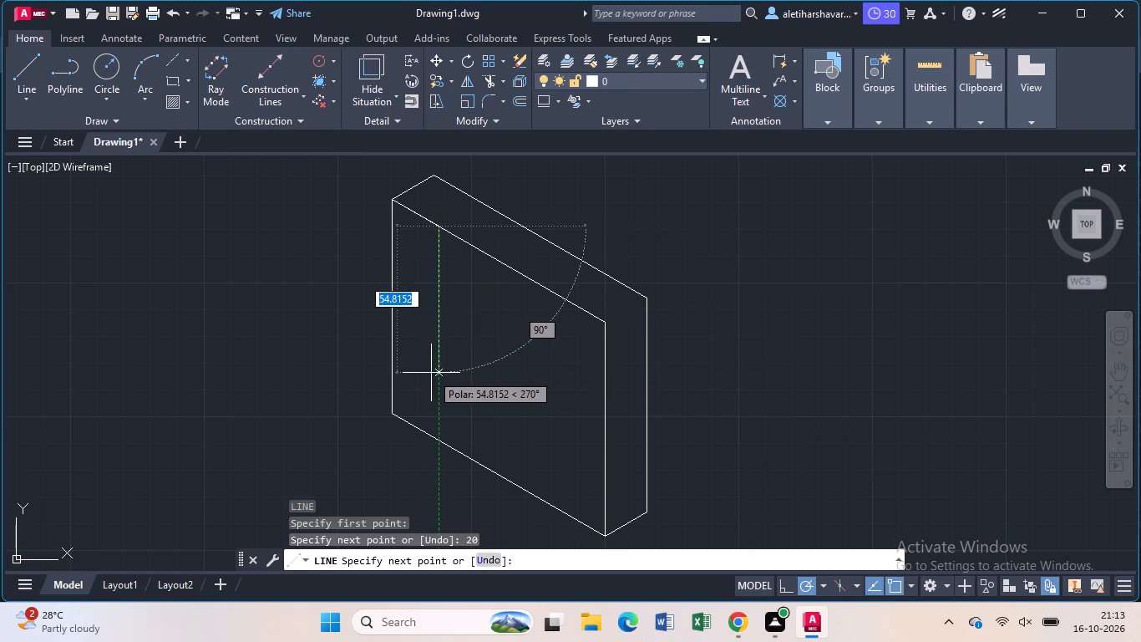
{"action": "key", "text": "2"}
{"action": "key", "text": "0"}
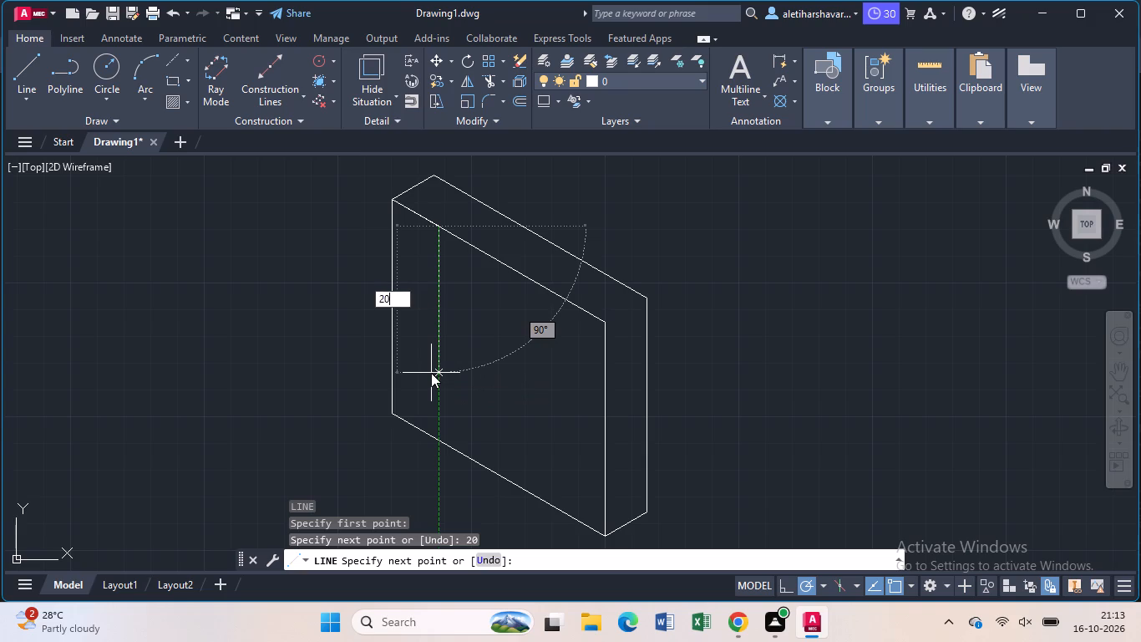
{"action": "key", "text": "Return"}
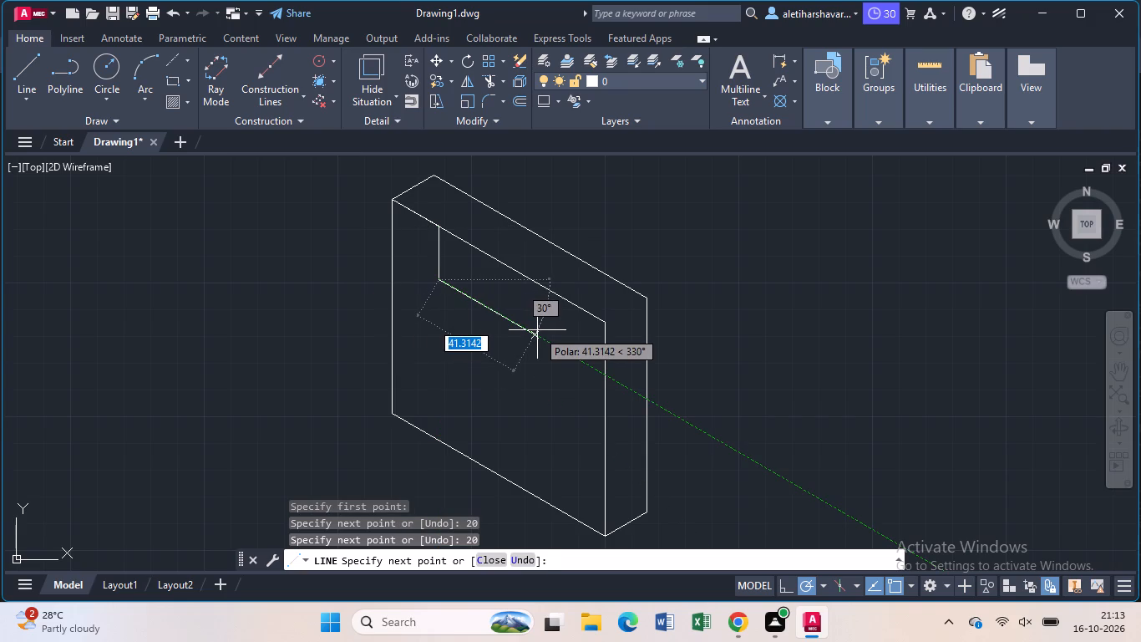
{"action": "type", "text": "52"}
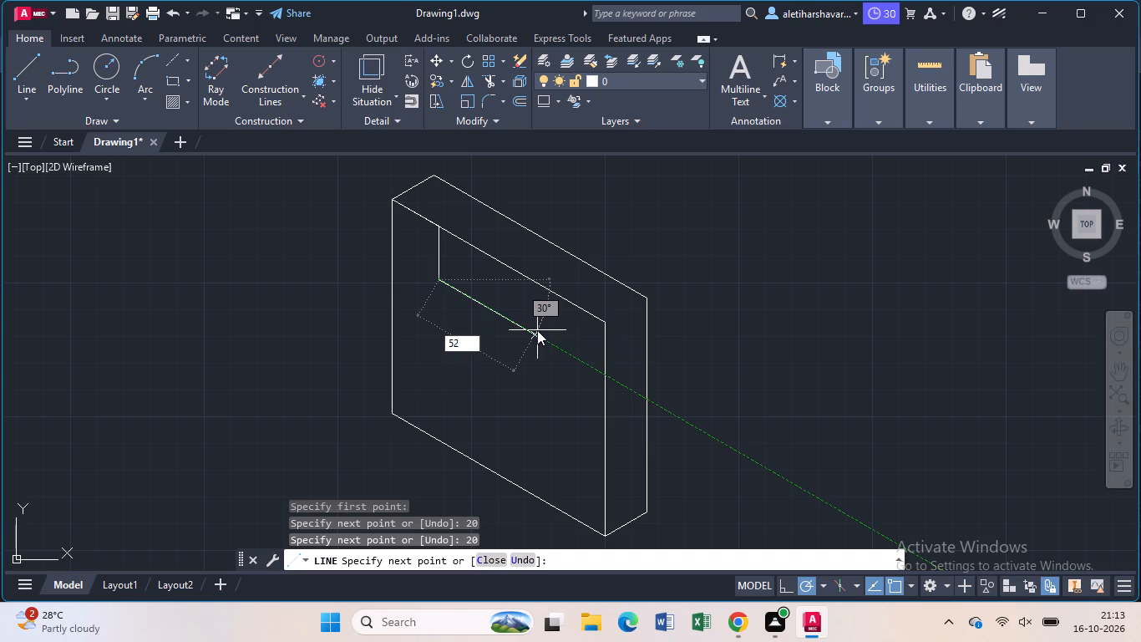
{"action": "key", "text": "Return"}
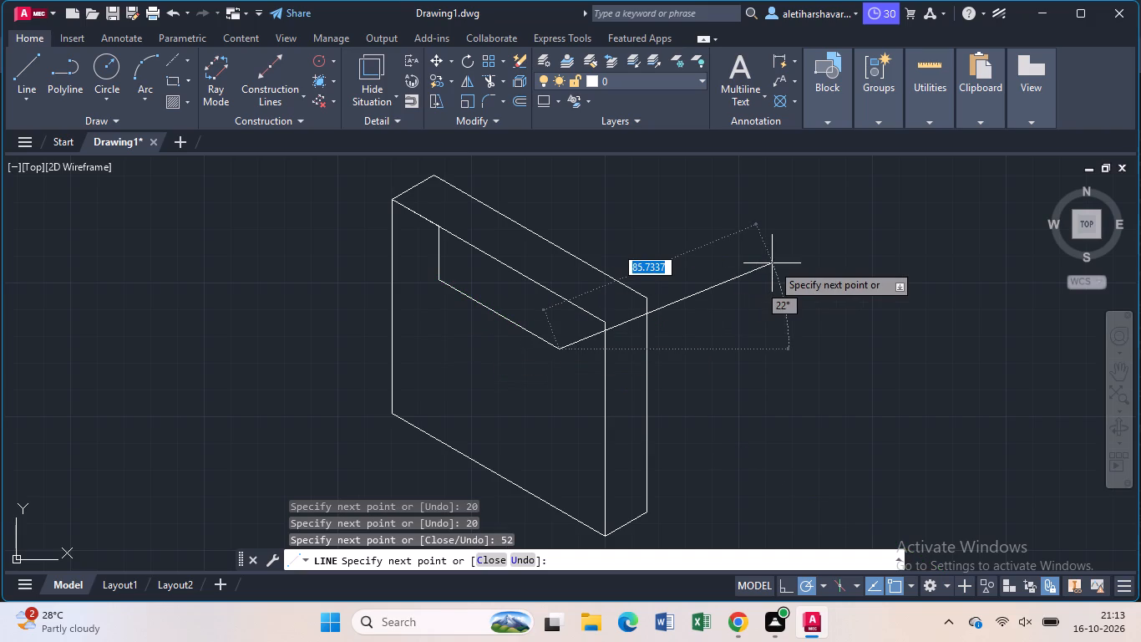
{"action": "key", "text": "Escape"}
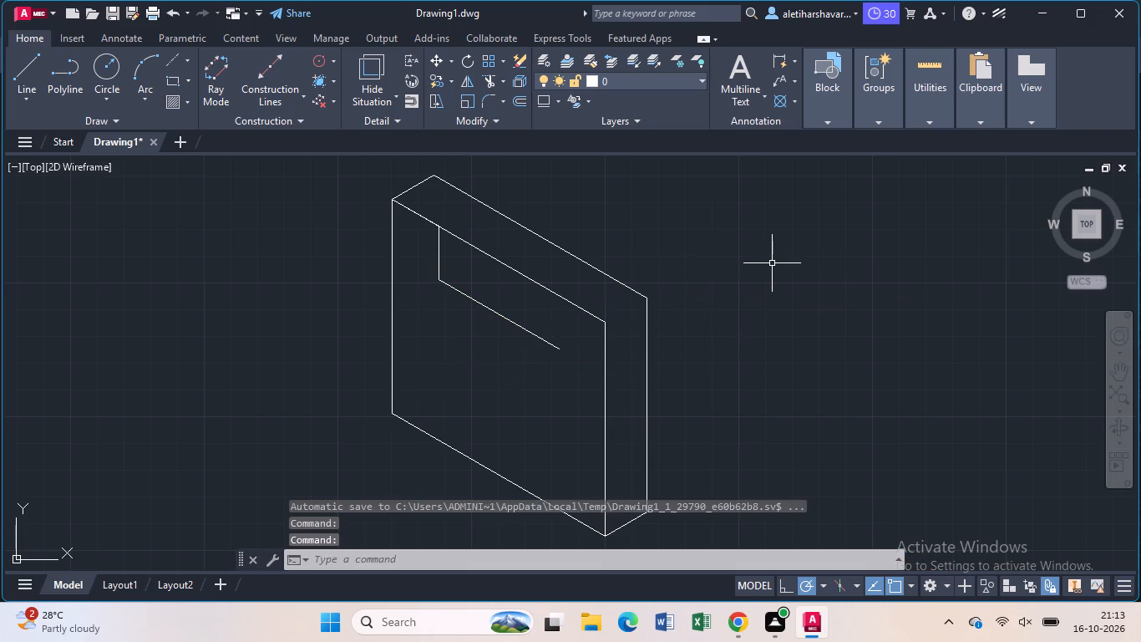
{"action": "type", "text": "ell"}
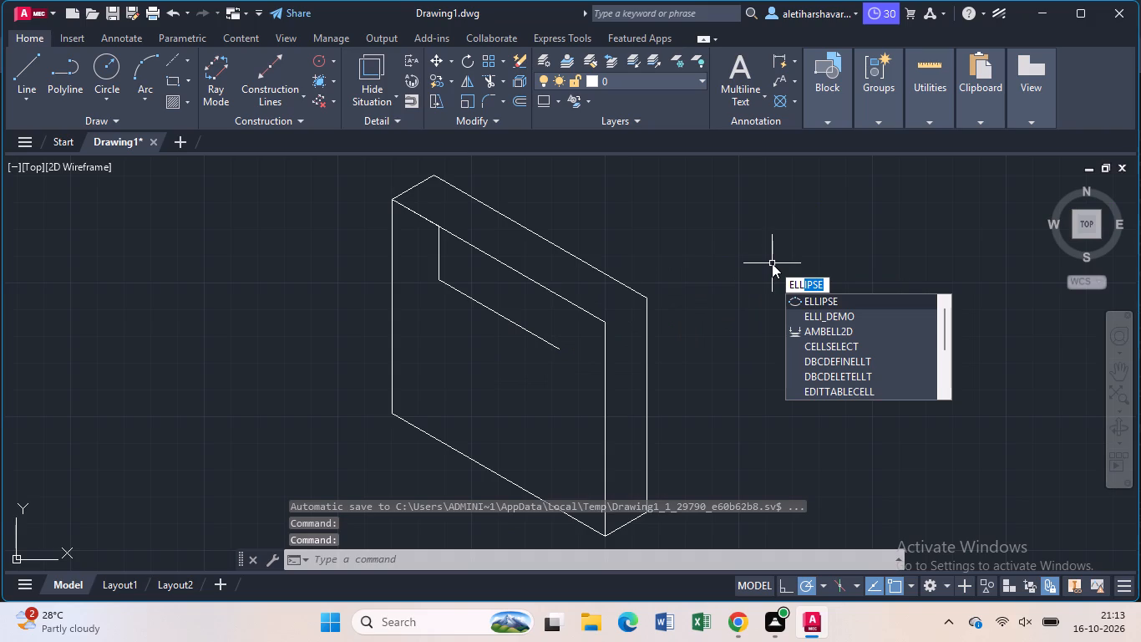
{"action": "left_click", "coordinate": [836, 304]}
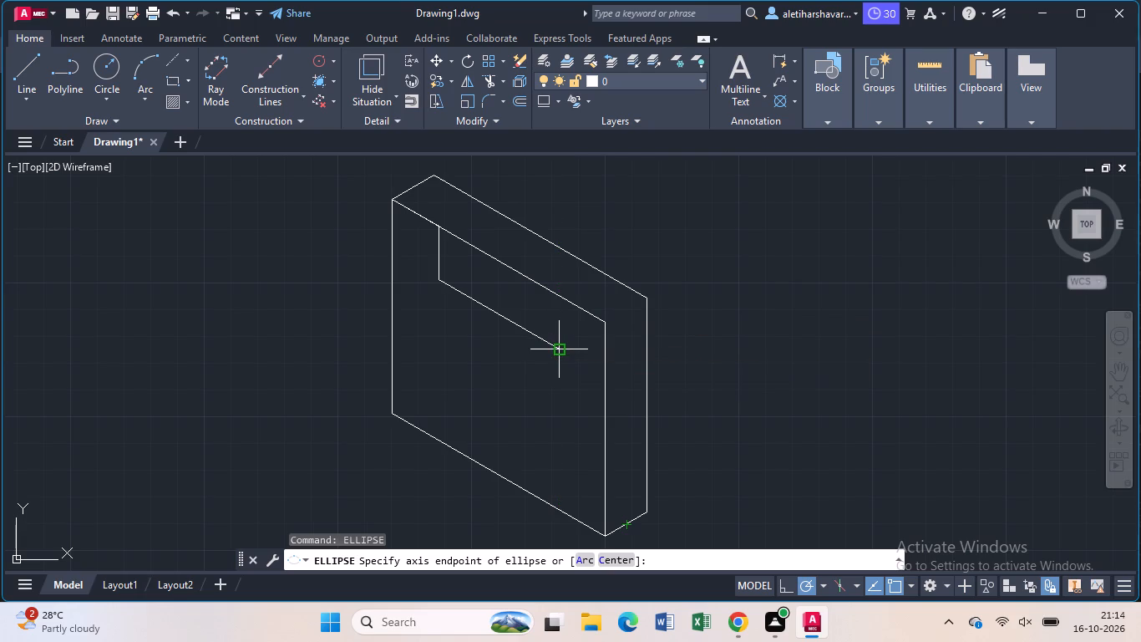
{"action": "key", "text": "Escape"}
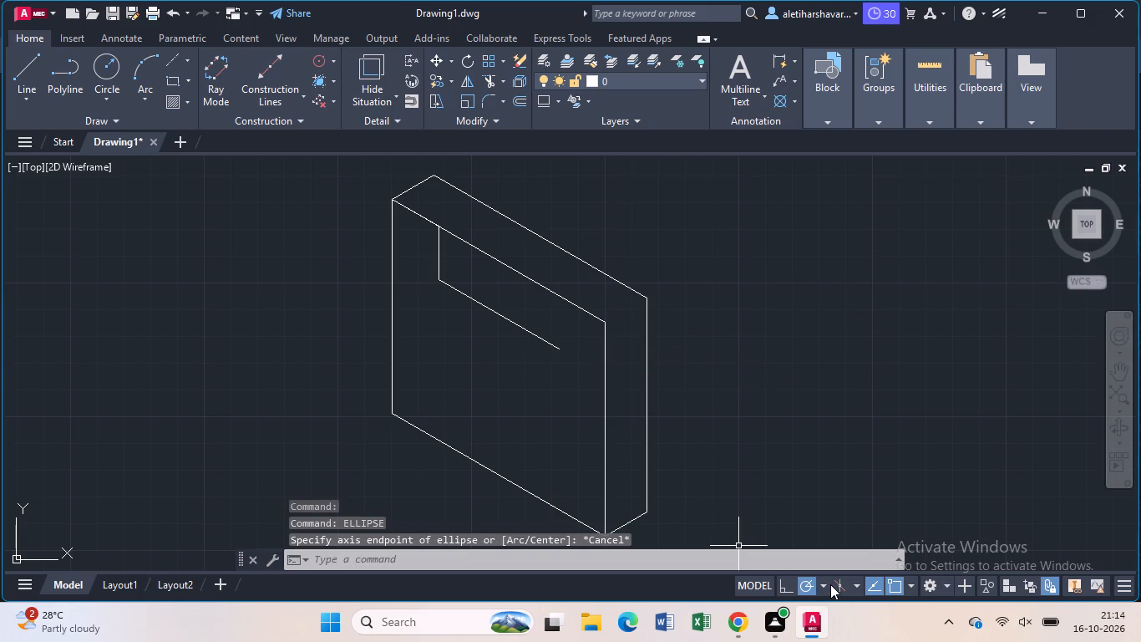
Turn on isometric drafting in the left isoplane and draw an isocircle of radius 5 centred on the free end of the 52 guide line.
{"action": "left_click", "coordinate": [836, 586]}
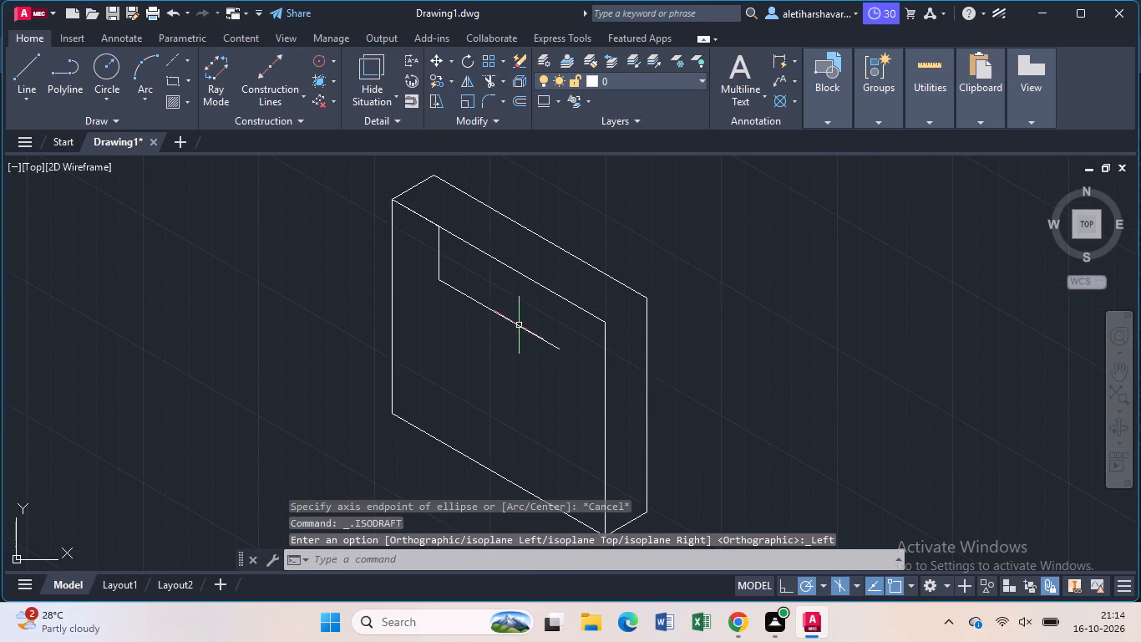
{"action": "type", "text": "ell"}
{"action": "left_click", "coordinate": [593, 395]}
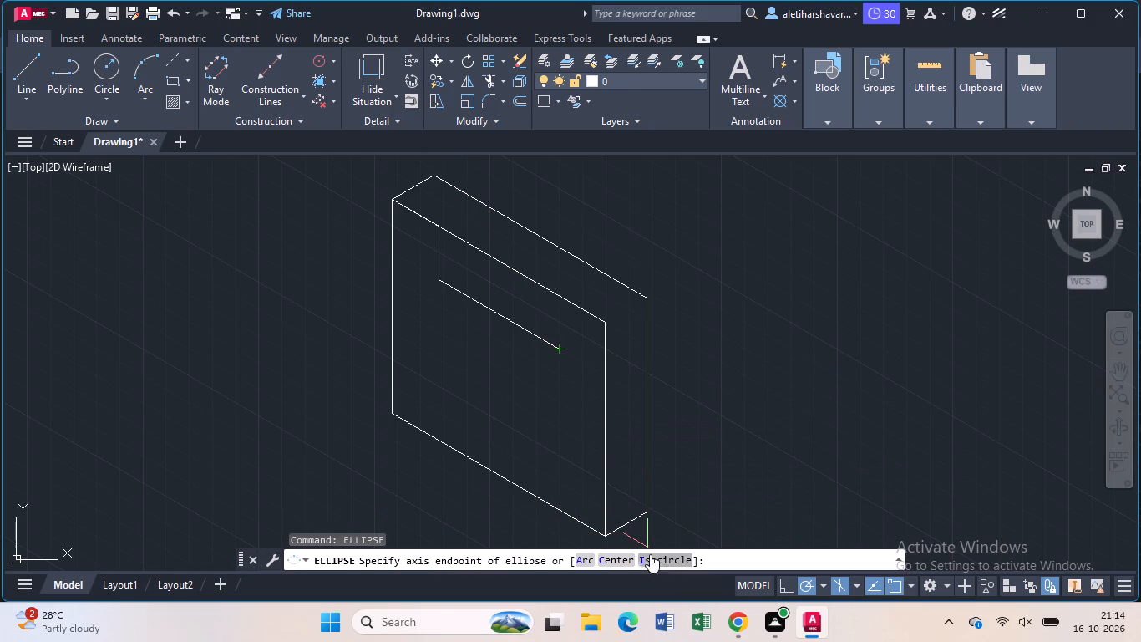
{"action": "left_click", "coordinate": [653, 558]}
{"action": "left_click", "coordinate": [558, 353]}
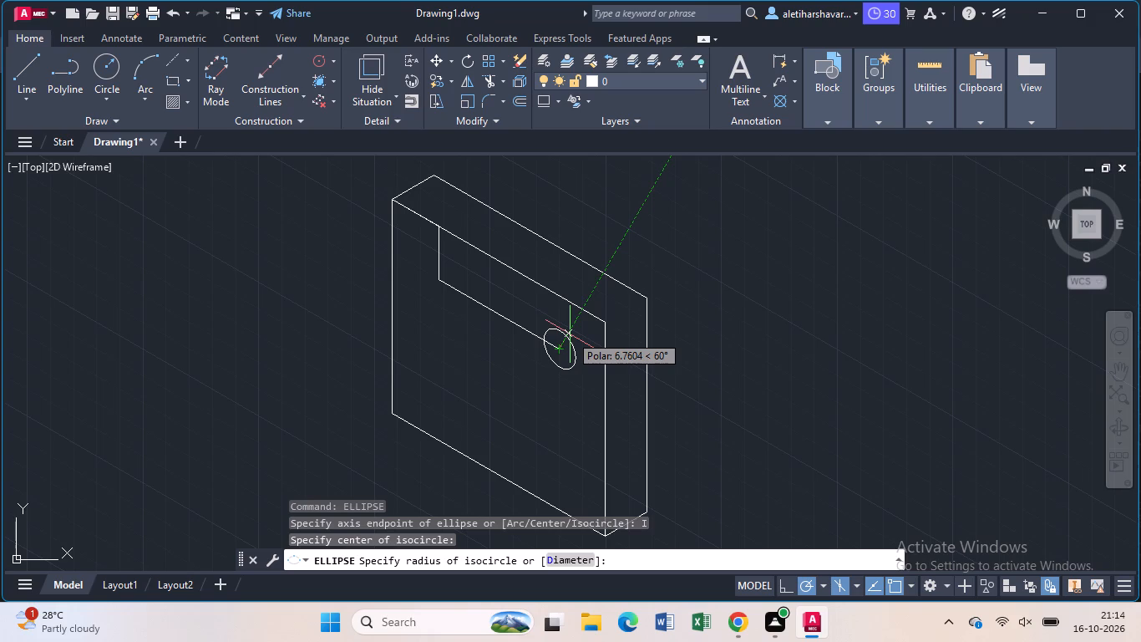
{"action": "key", "text": "5"}
{"action": "key", "text": "Return"}
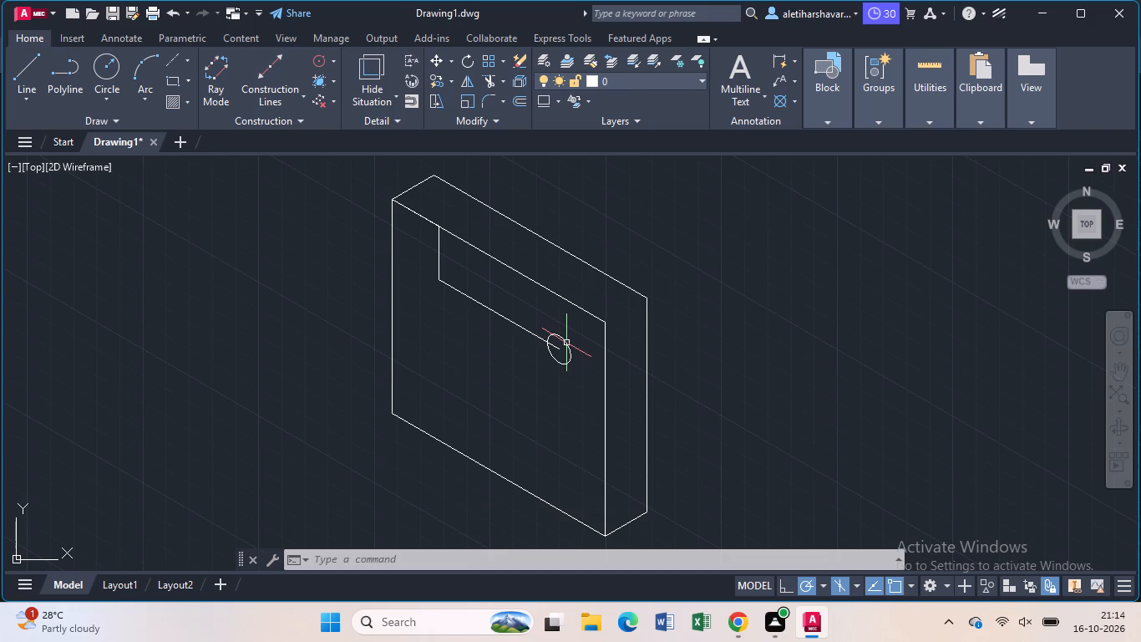
Draw a second isocircle of radius 5 centred on the corner where the 20 vertical and 52 guide lines meet.
{"action": "type", "text": "ell"}
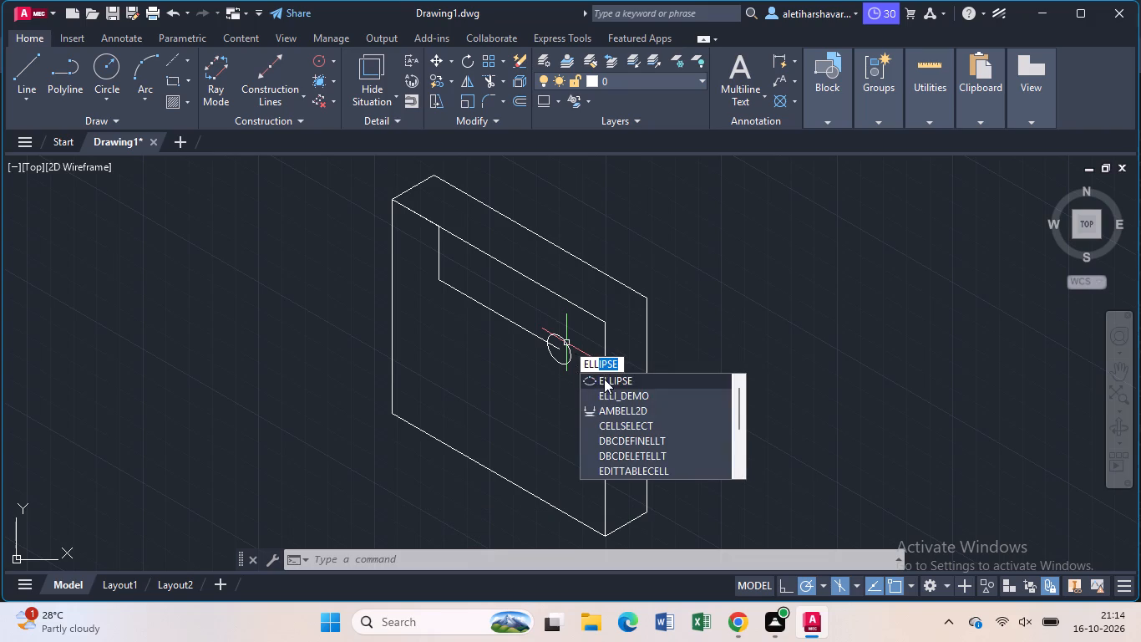
{"action": "left_click", "coordinate": [606, 380]}
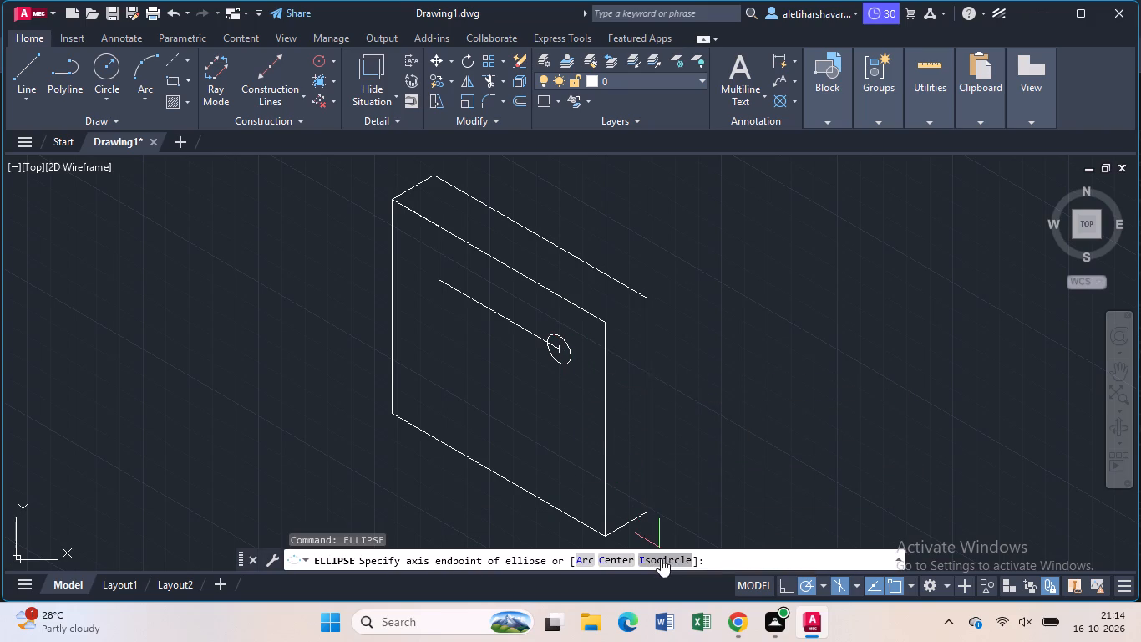
{"action": "left_click", "coordinate": [661, 558]}
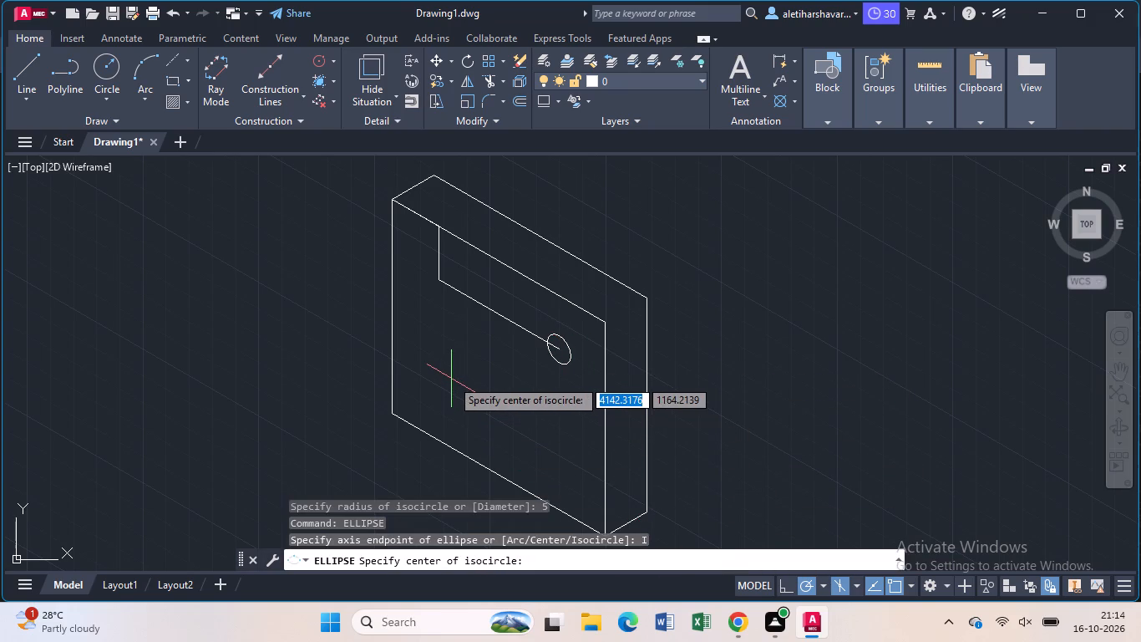
{"action": "left_click", "coordinate": [439, 280]}
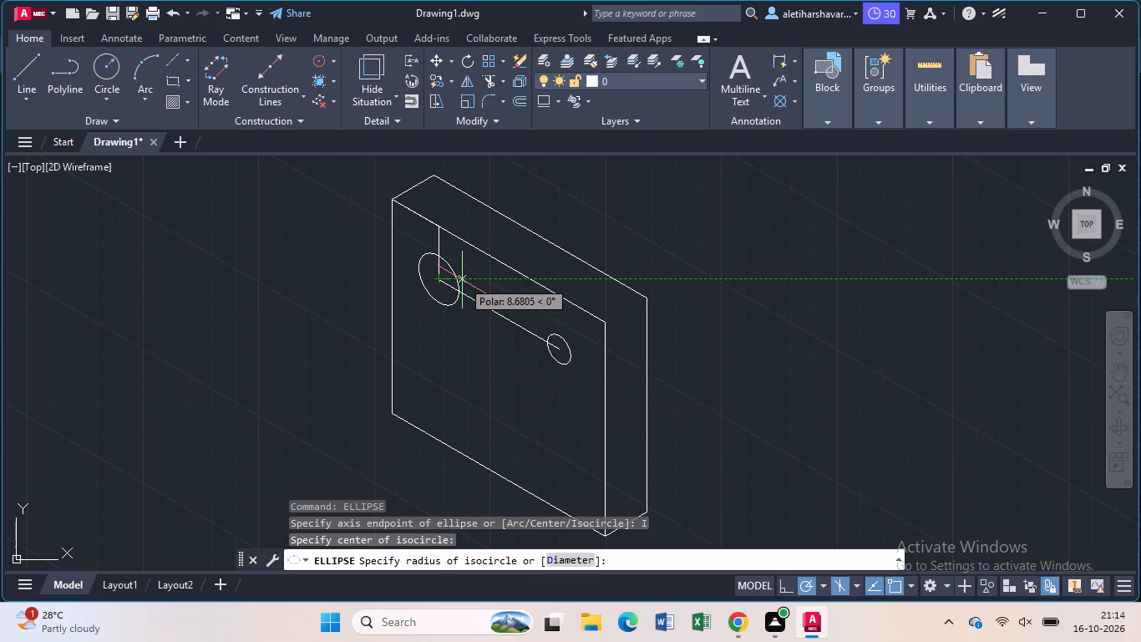
{"action": "key", "text": "5"}
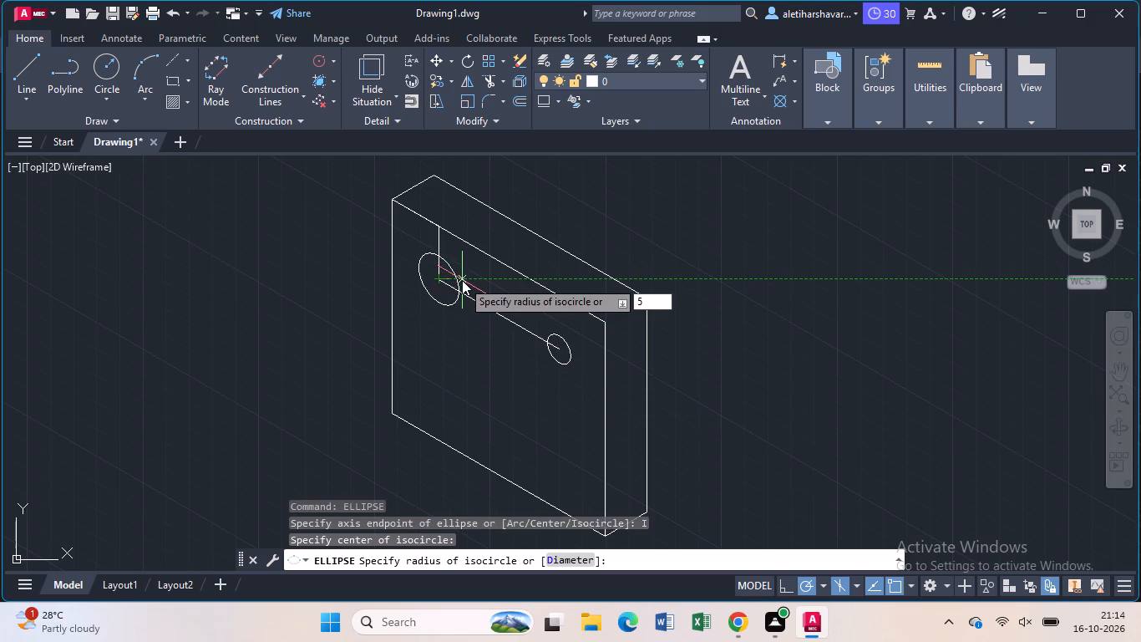
{"action": "key", "text": "Return"}
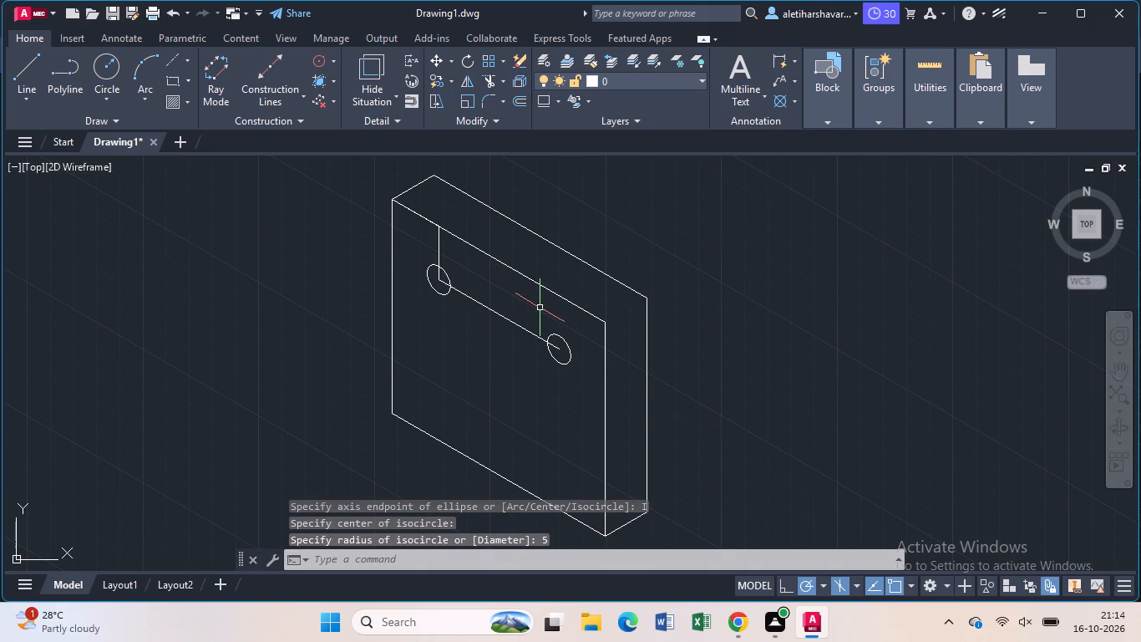
{"action": "key", "text": "Escape"}
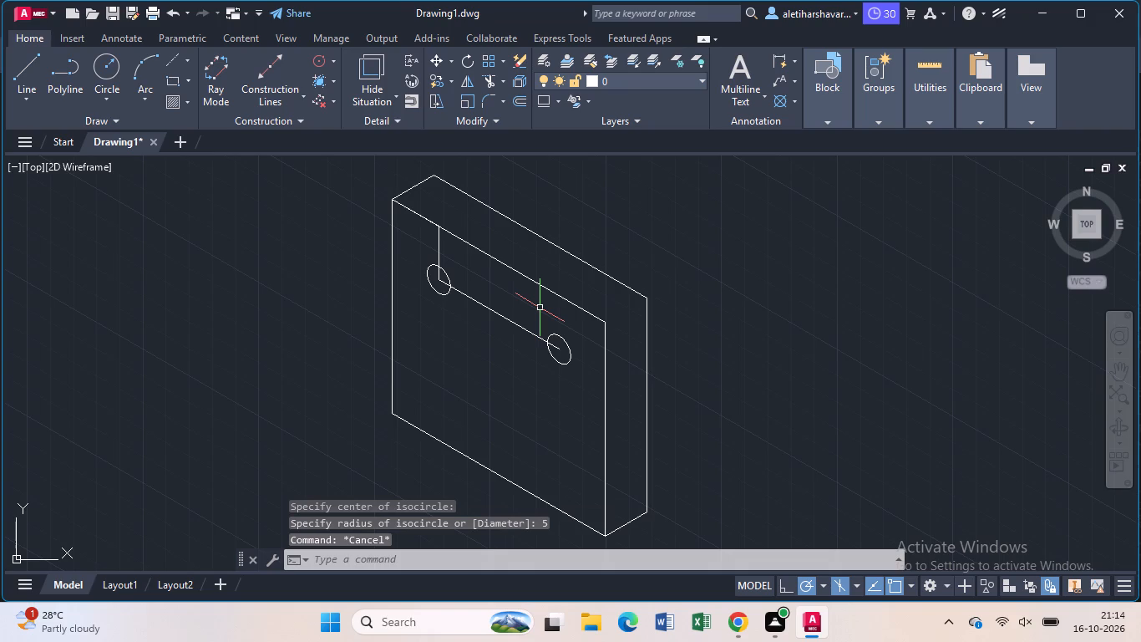
Fillet the front face's upper-right corner between its top edge and right vertical edge with radius 18, keeping trimming on.
{"action": "key", "text": "f"}
{"action": "key", "text": "Return"}
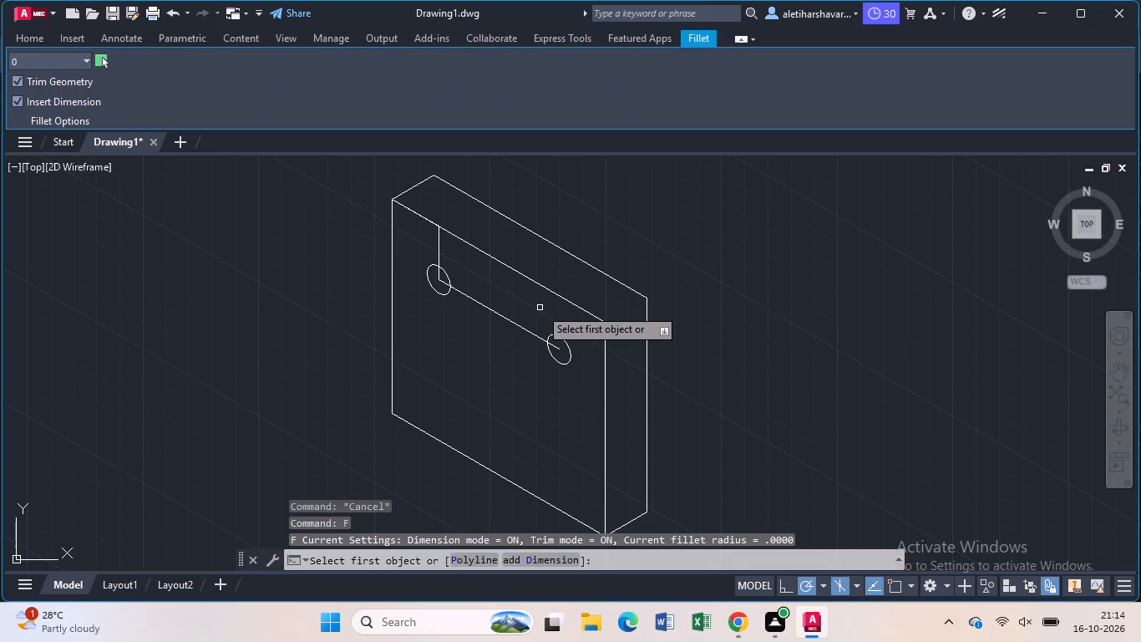
{"action": "left_click", "coordinate": [86, 63]}
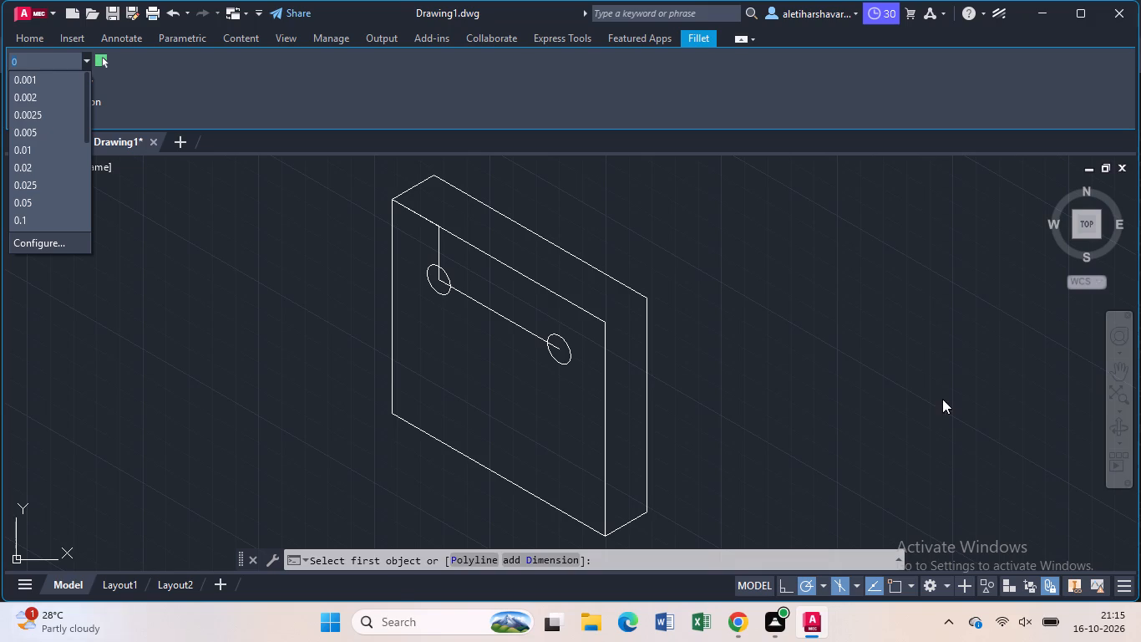
{"action": "left_click", "coordinate": [82, 60]}
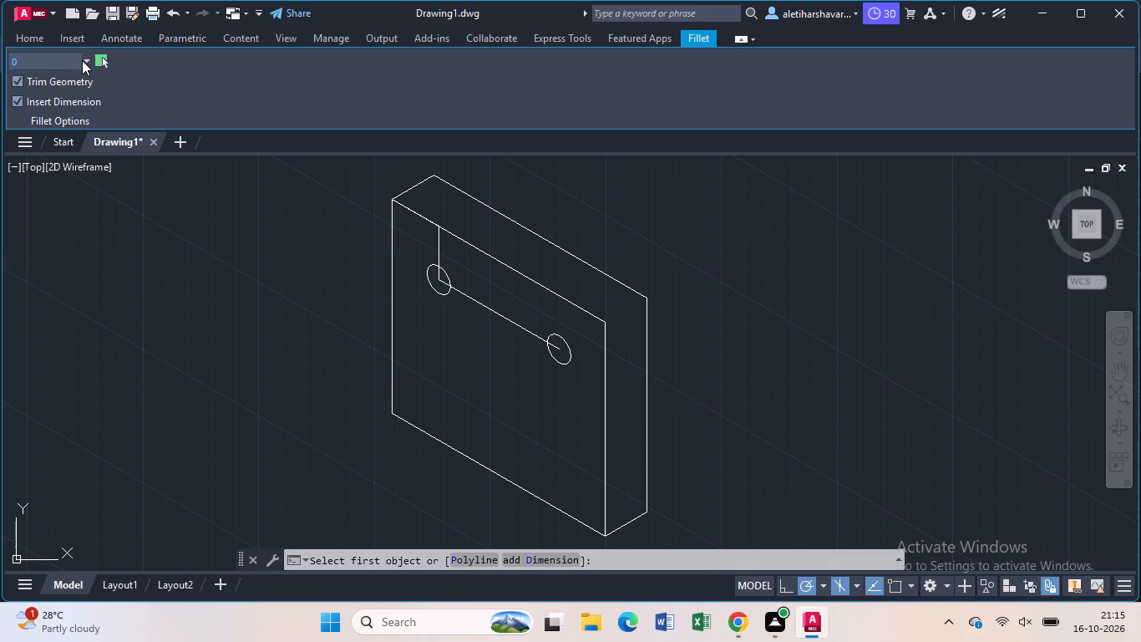
{"action": "key", "text": "BackSpace"}
{"action": "type", "text": "18"}
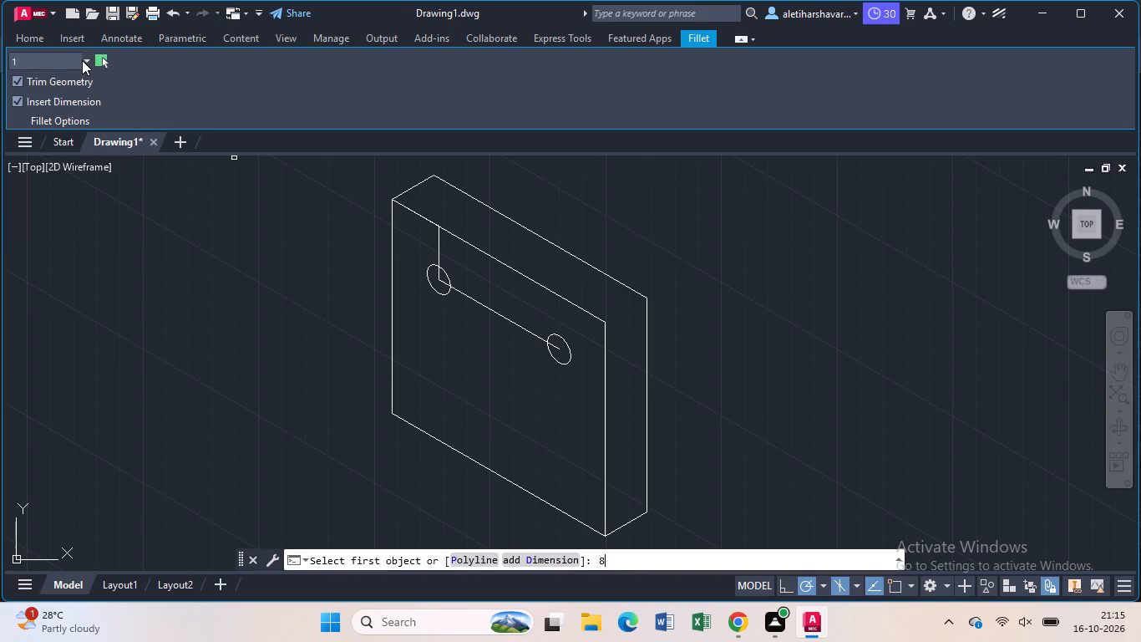
{"action": "key", "text": "Return"}
{"action": "left_click", "coordinate": [82, 60]}
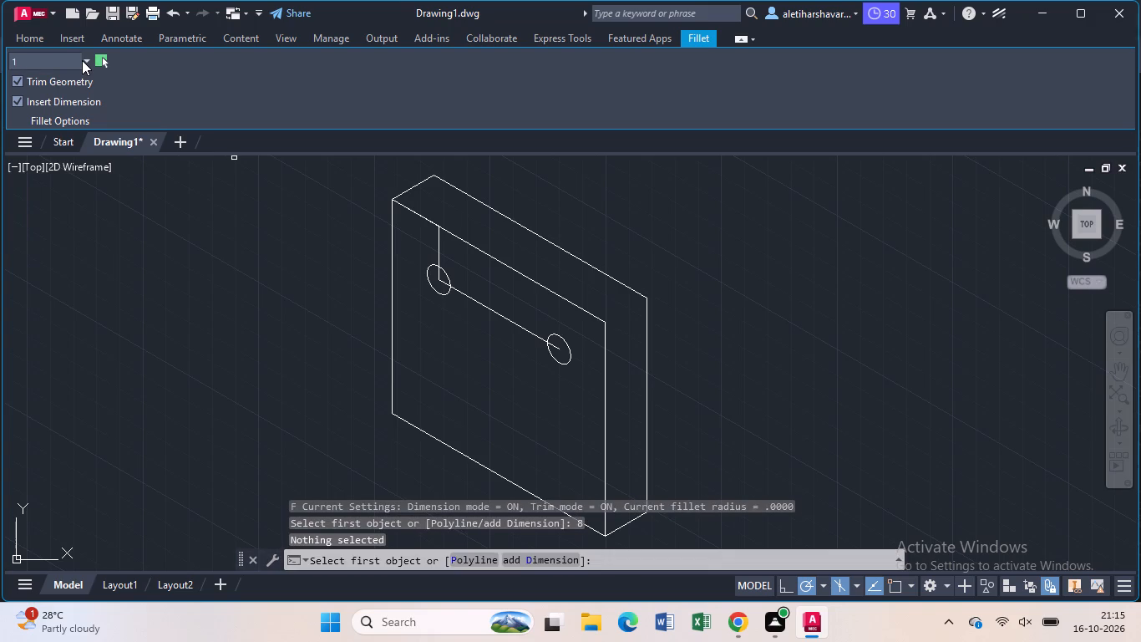
{"action": "left_click", "coordinate": [48, 64]}
{"action": "key", "text": "BackSpace"}
{"action": "type", "text": "18"}
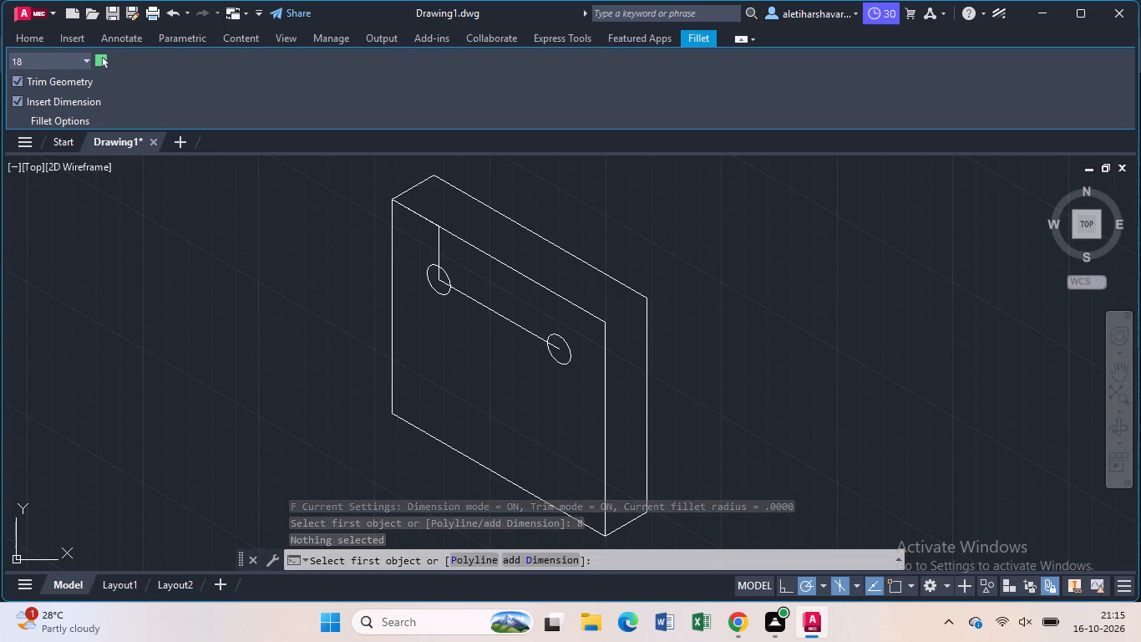
{"action": "key", "text": "Return"}
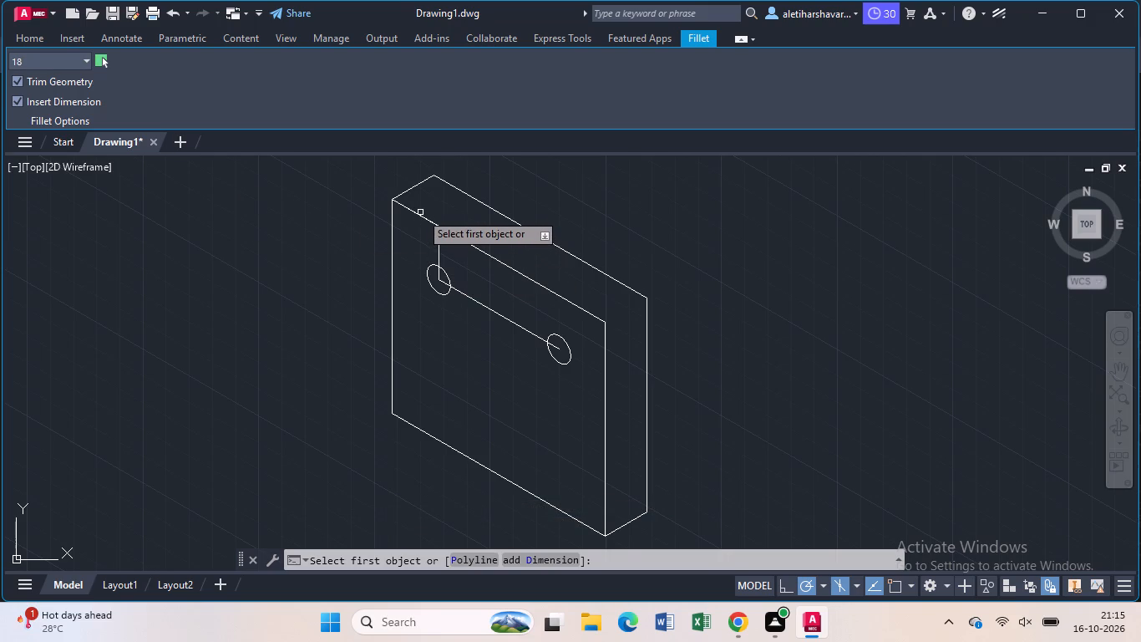
{"action": "left_click", "coordinate": [420, 217]}
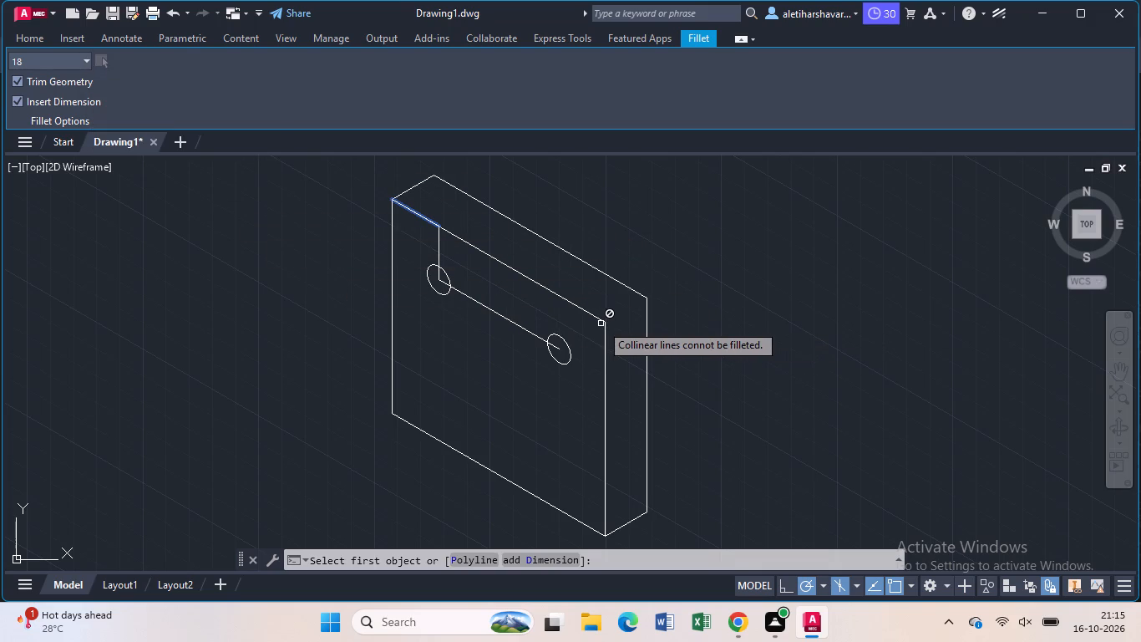
{"action": "key", "text": "Escape"}
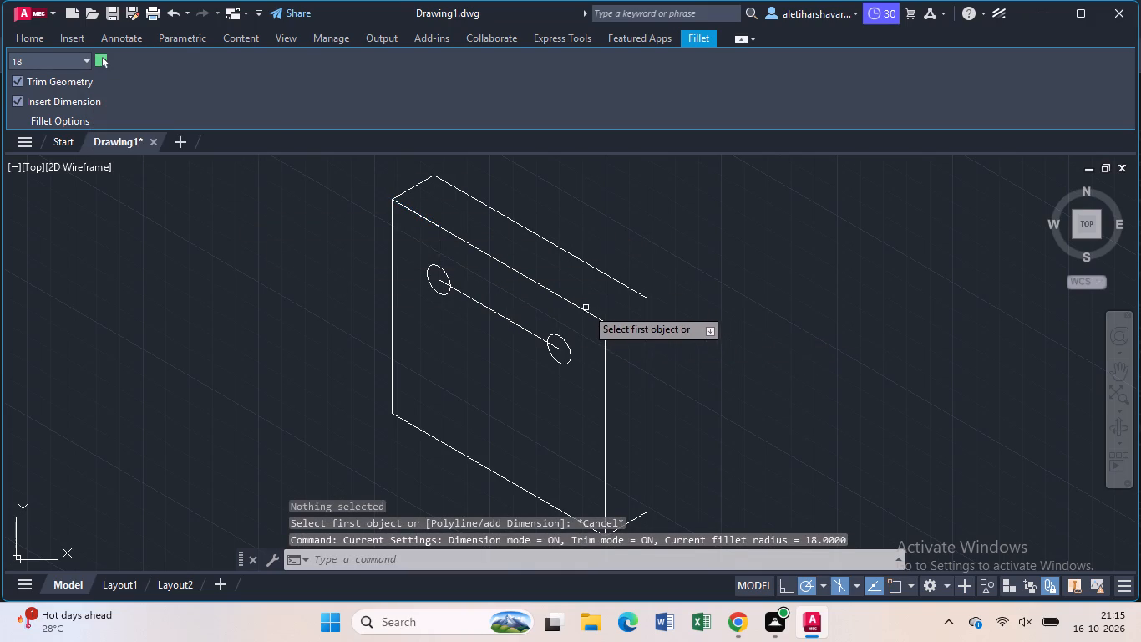
{"action": "left_click", "coordinate": [577, 308]}
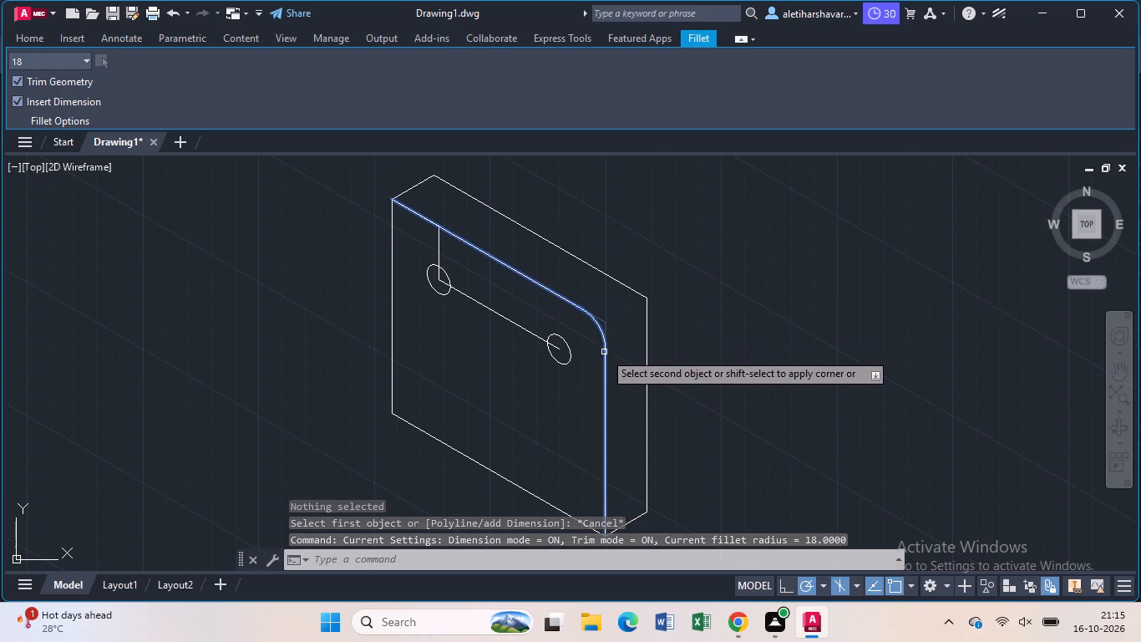
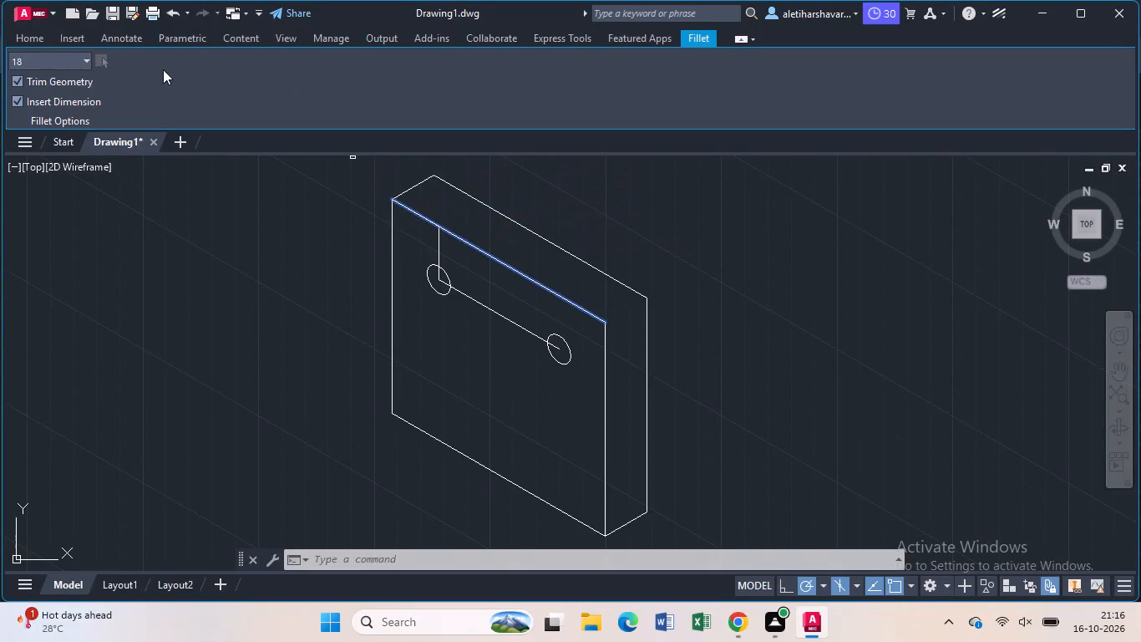
Set the fillet radius to 20 and round the front face's upper-right corner, skipping the radius dimension.
{"action": "left_click", "coordinate": [89, 59]}
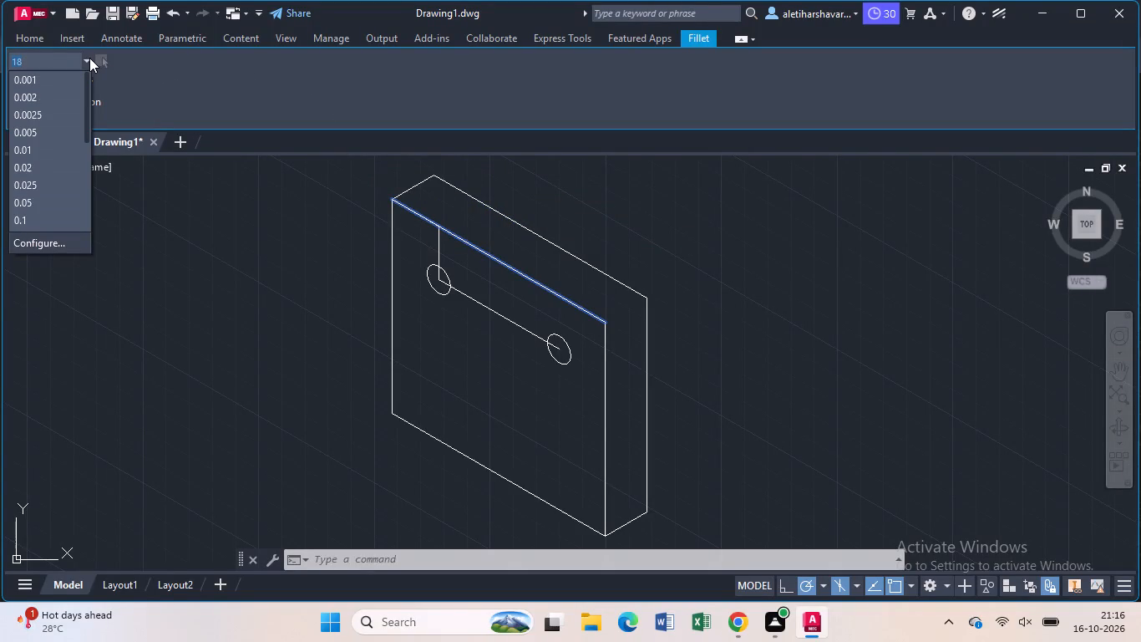
{"action": "key", "text": "BackSpace"}
{"action": "type", "text": "20"}
{"action": "key", "text": "Return"}
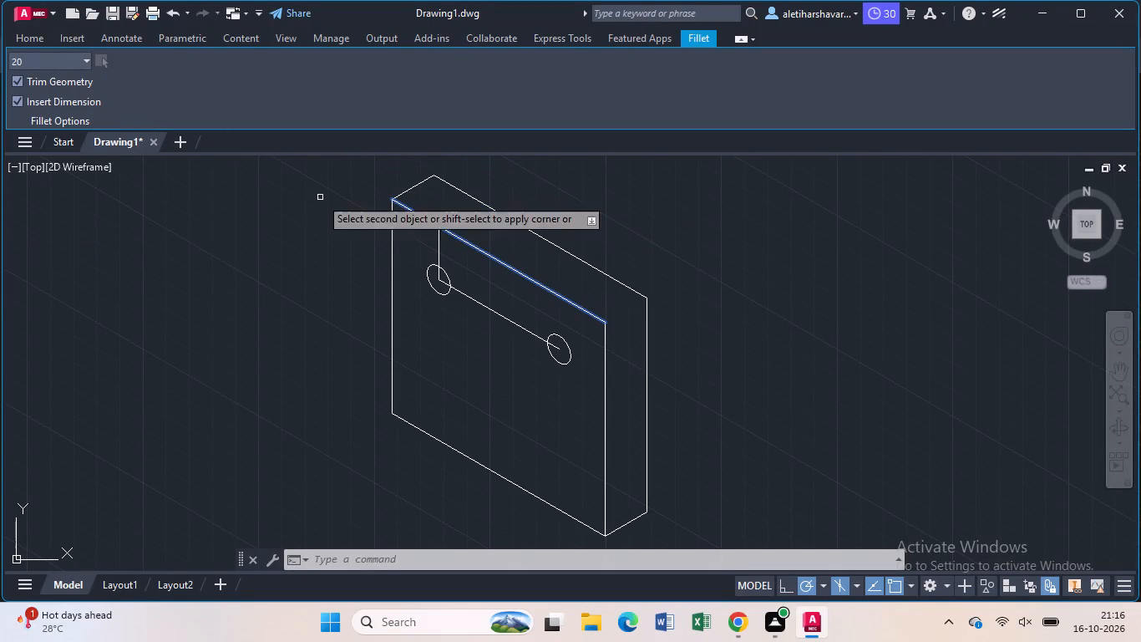
{"action": "left_click", "coordinate": [604, 363]}
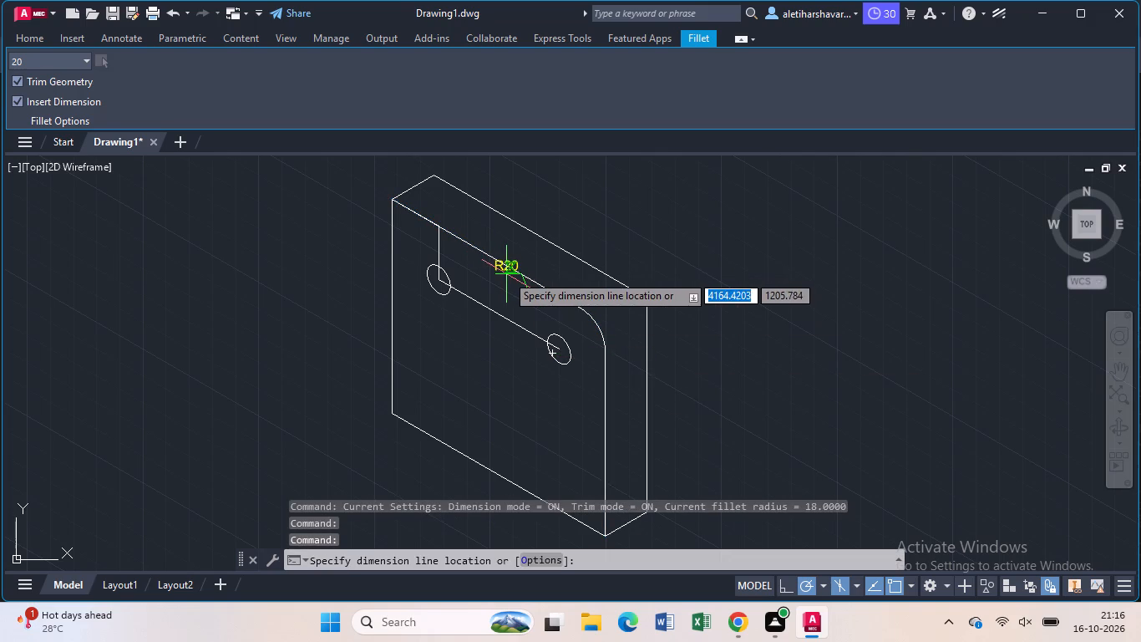
{"action": "key", "text": "Escape"}
Fillet the front face's upper-left corner between its left vertical edge and top edge with radius 10, without placing a dimension.
{"action": "key", "text": "Return"}
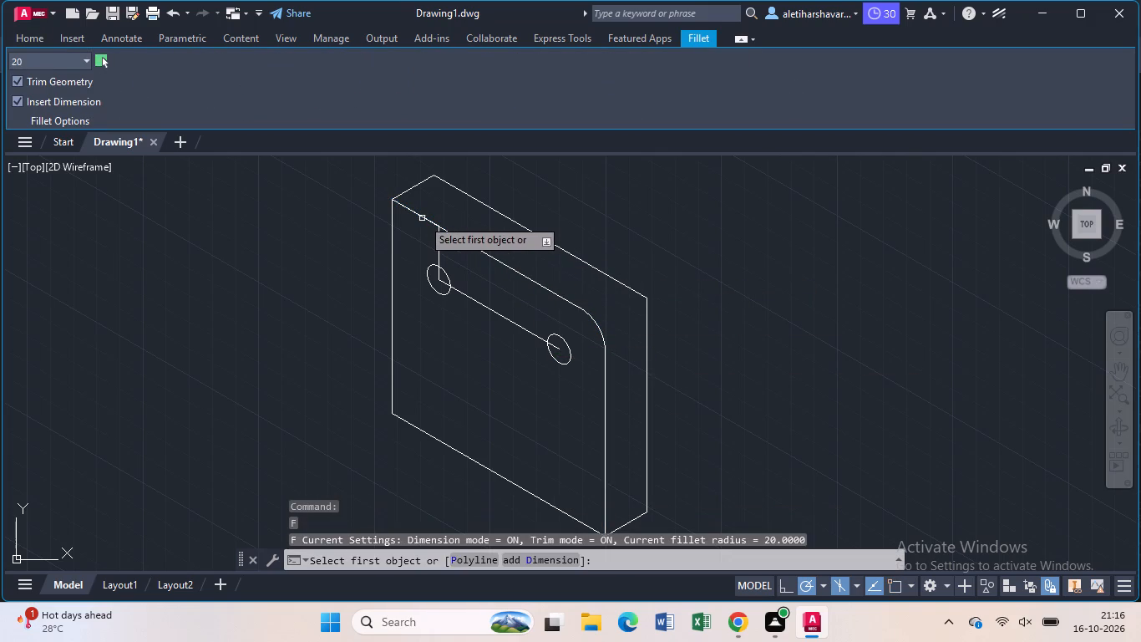
{"action": "left_click", "coordinate": [418, 217]}
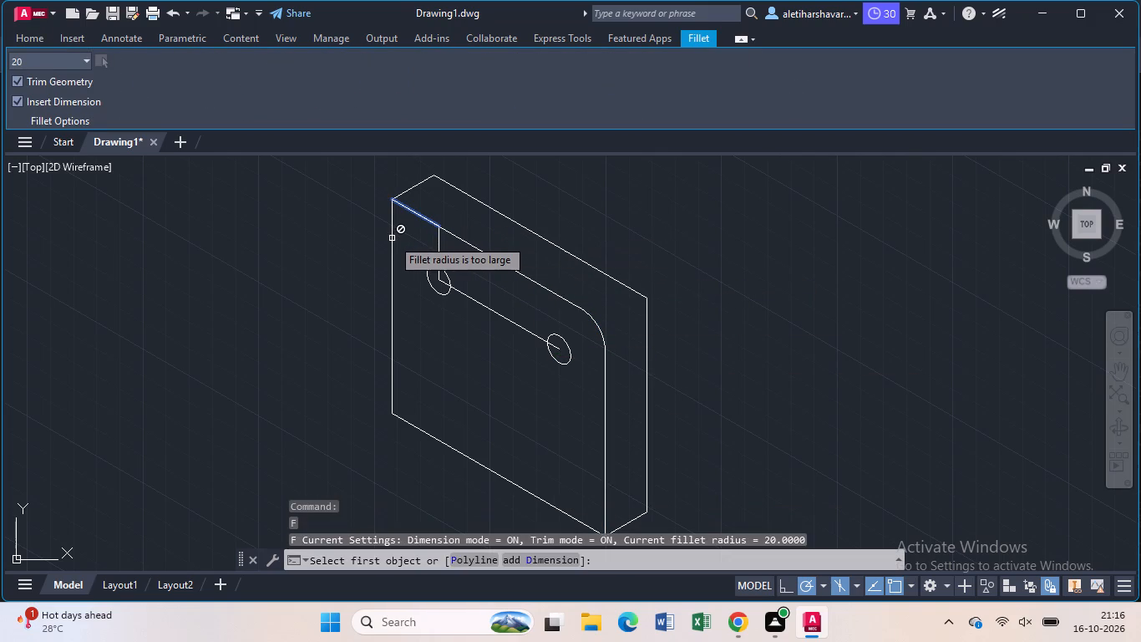
{"action": "left_click", "coordinate": [390, 243]}
{"action": "left_click", "coordinate": [390, 243]}
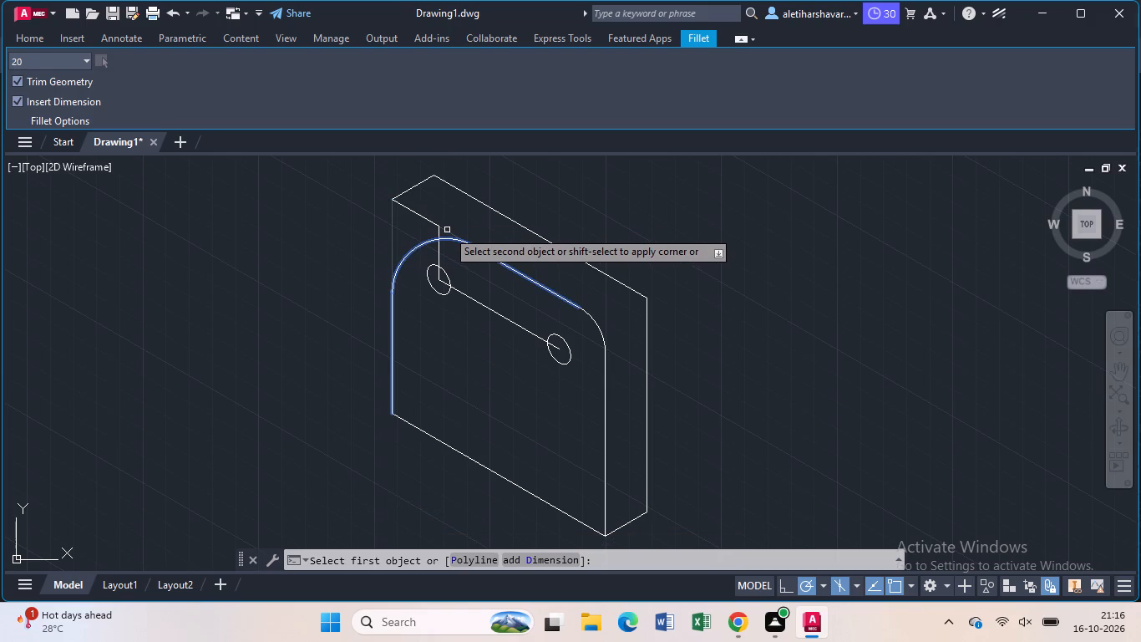
{"action": "left_click", "coordinate": [90, 60]}
{"action": "key", "text": "BackSpace"}
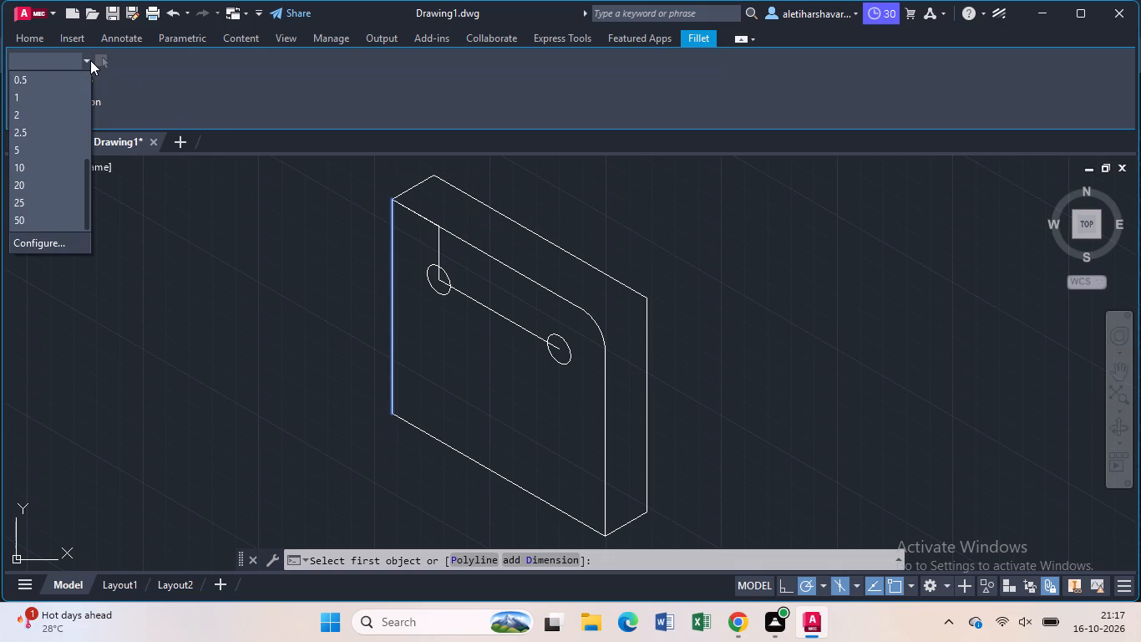
{"action": "type", "text": "10"}
{"action": "key", "text": "Return"}
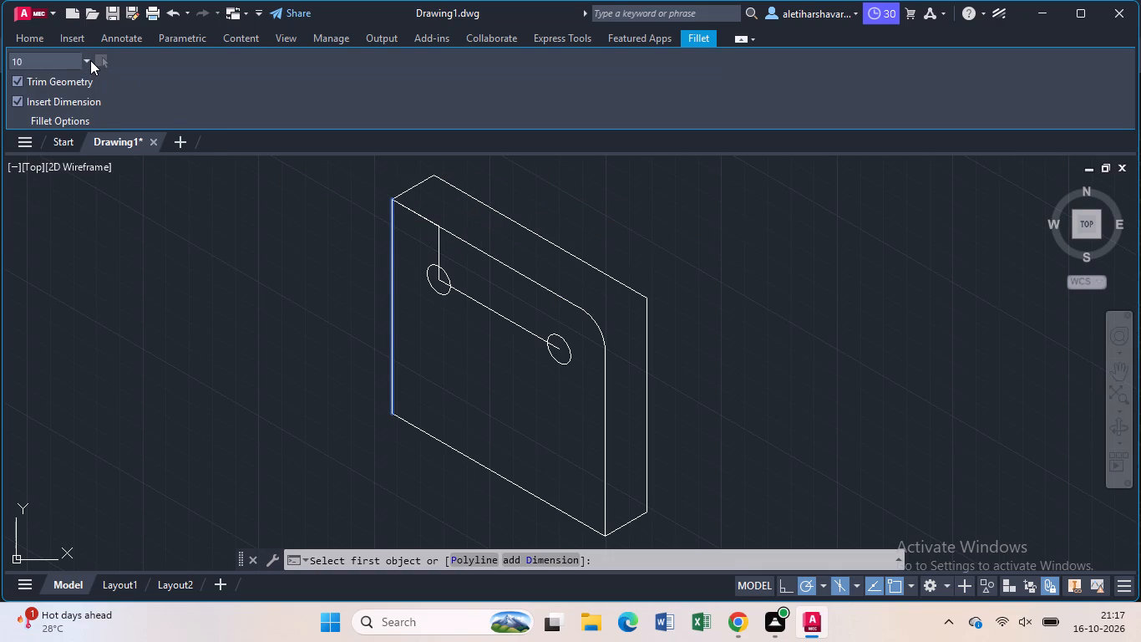
{"action": "left_click", "coordinate": [450, 234]}
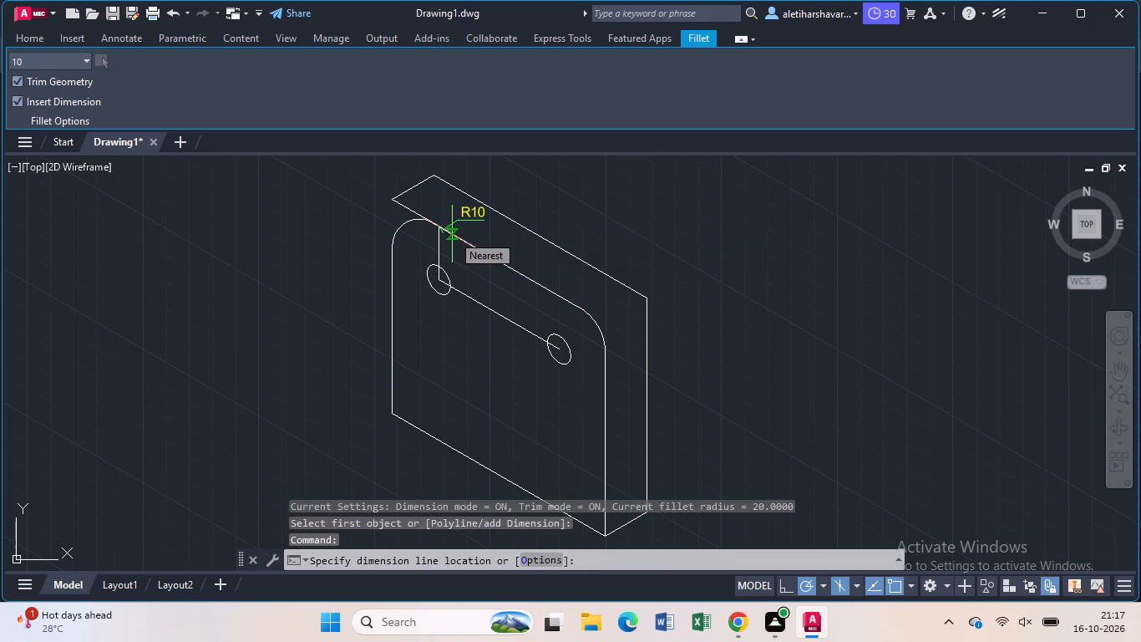
{"action": "key", "text": "Escape"}
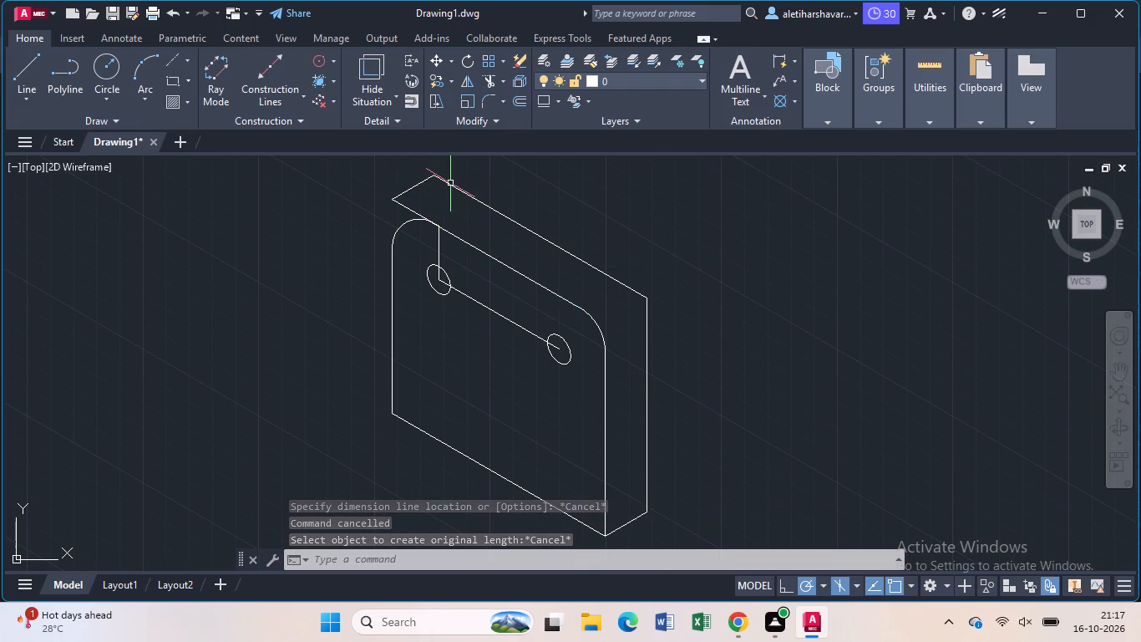
Delete the upper-left depth edge and the leftover 20 guide line beyond the rounded front corner.
{"action": "left_click", "coordinate": [419, 186]}
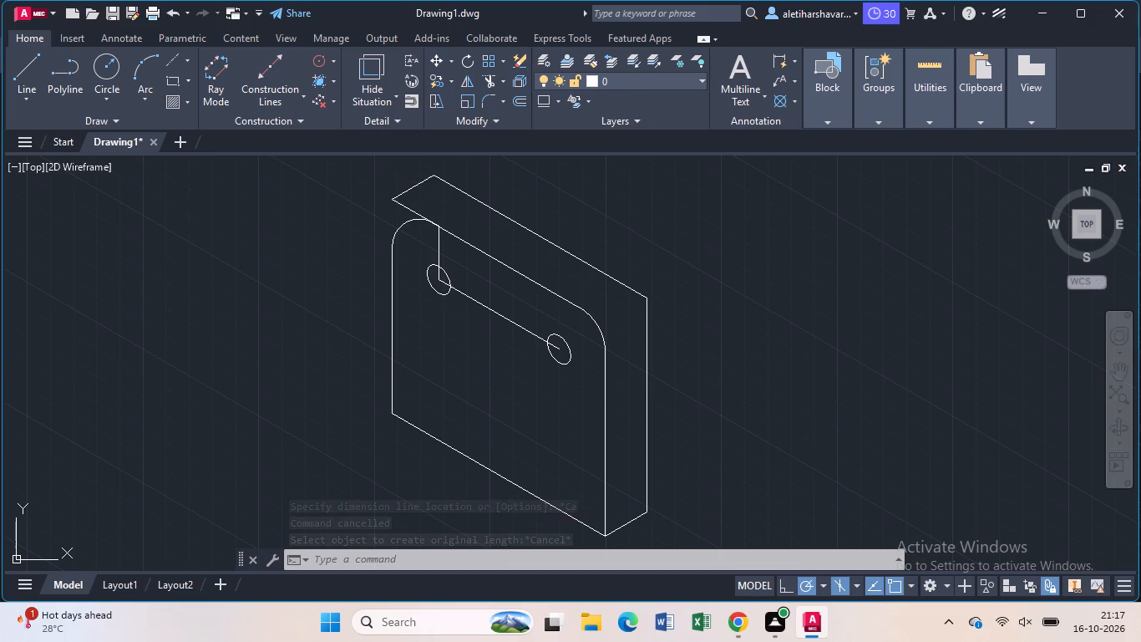
{"action": "left_click", "coordinate": [411, 211]}
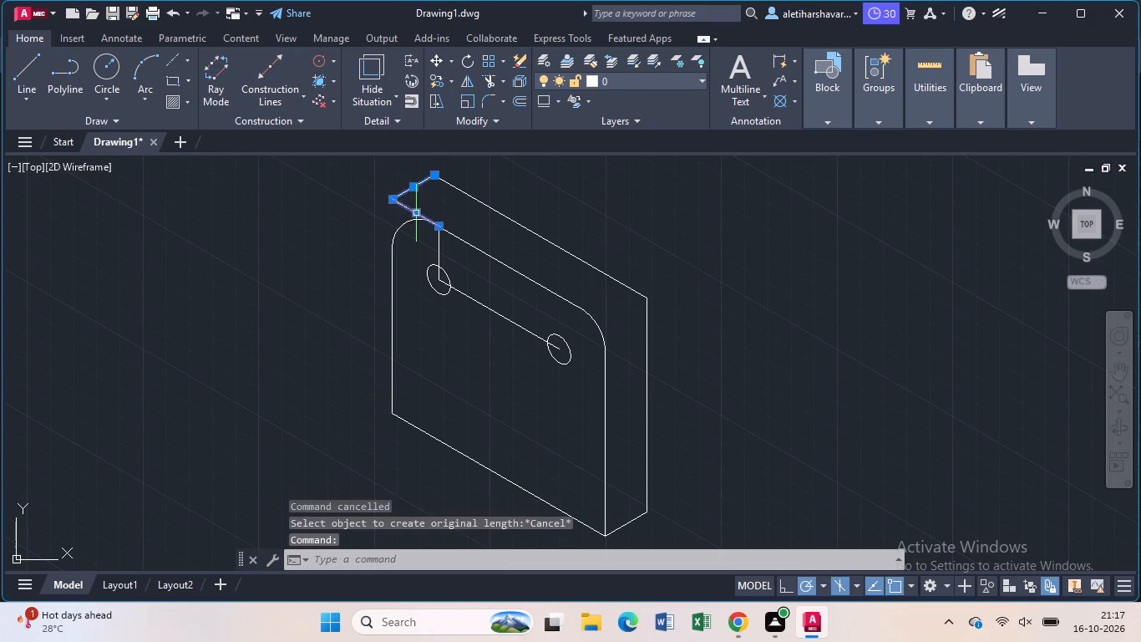
{"action": "key", "text": "Delete"}
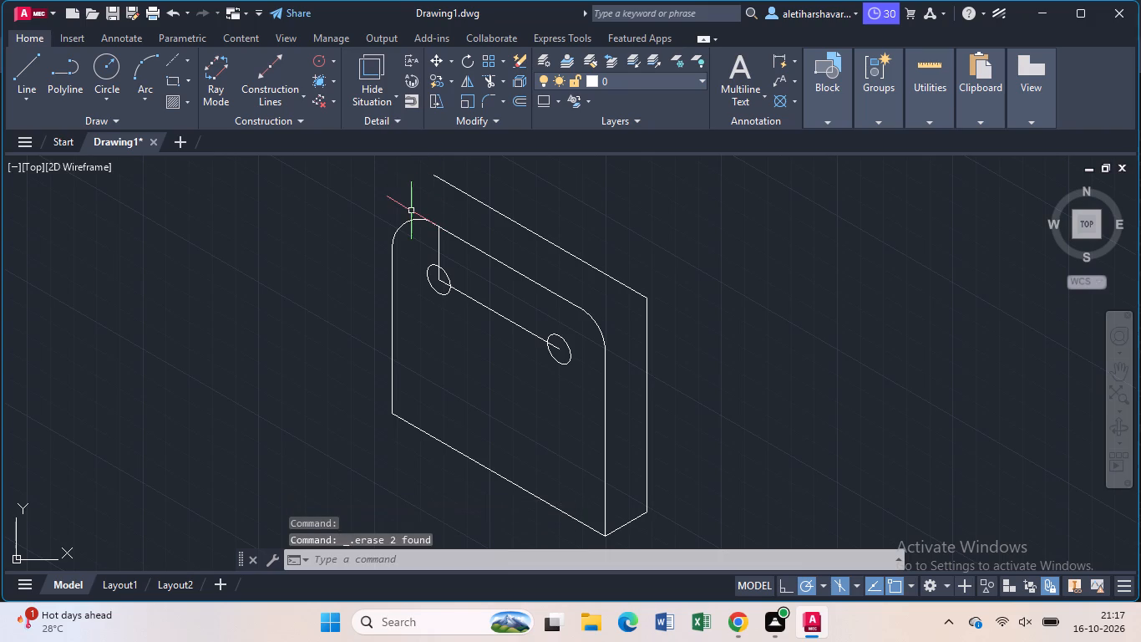
Draw a vertical line straight down at 270° from the back face's upper-left corner, ending within the front face.
{"action": "key", "text": "l"}
{"action": "key", "text": "Return"}
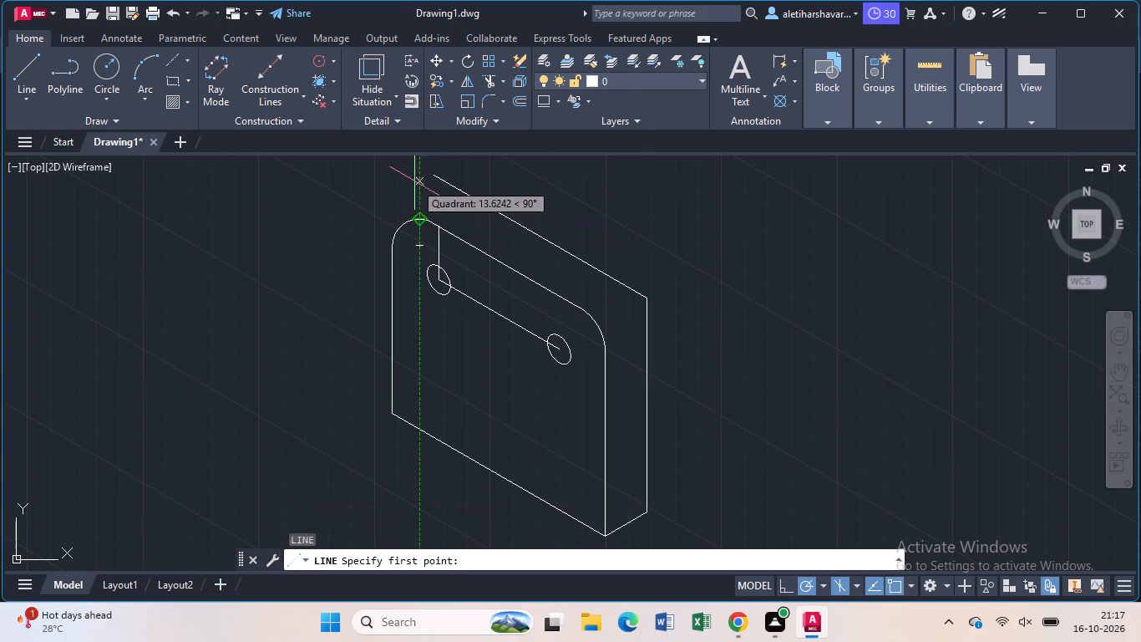
{"action": "left_click", "coordinate": [431, 178]}
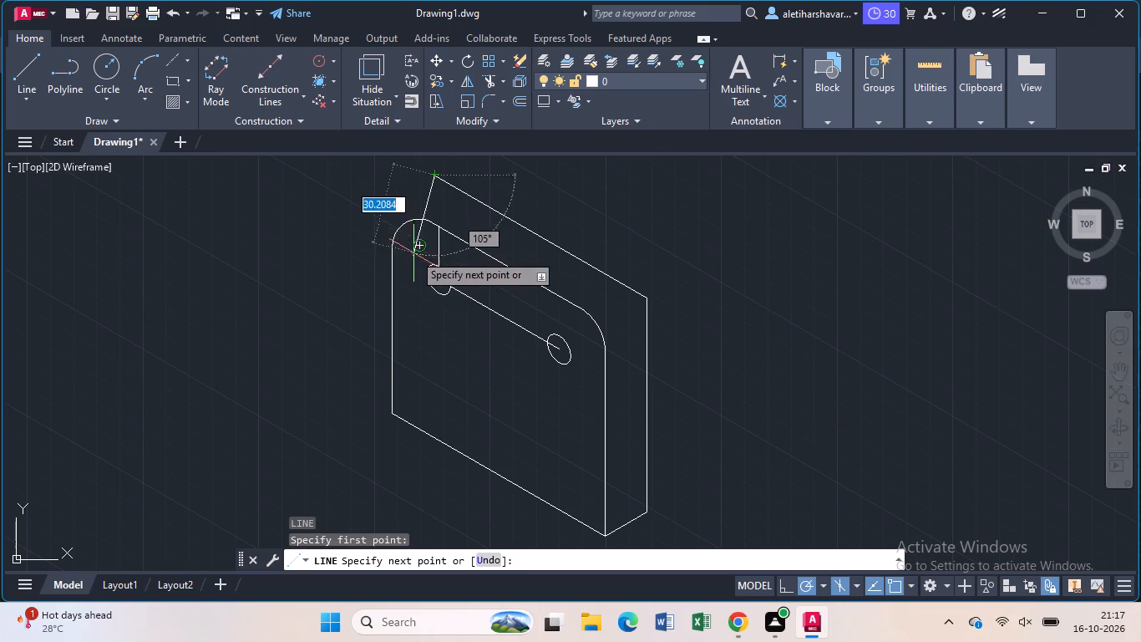
{"action": "left_click", "coordinate": [432, 347]}
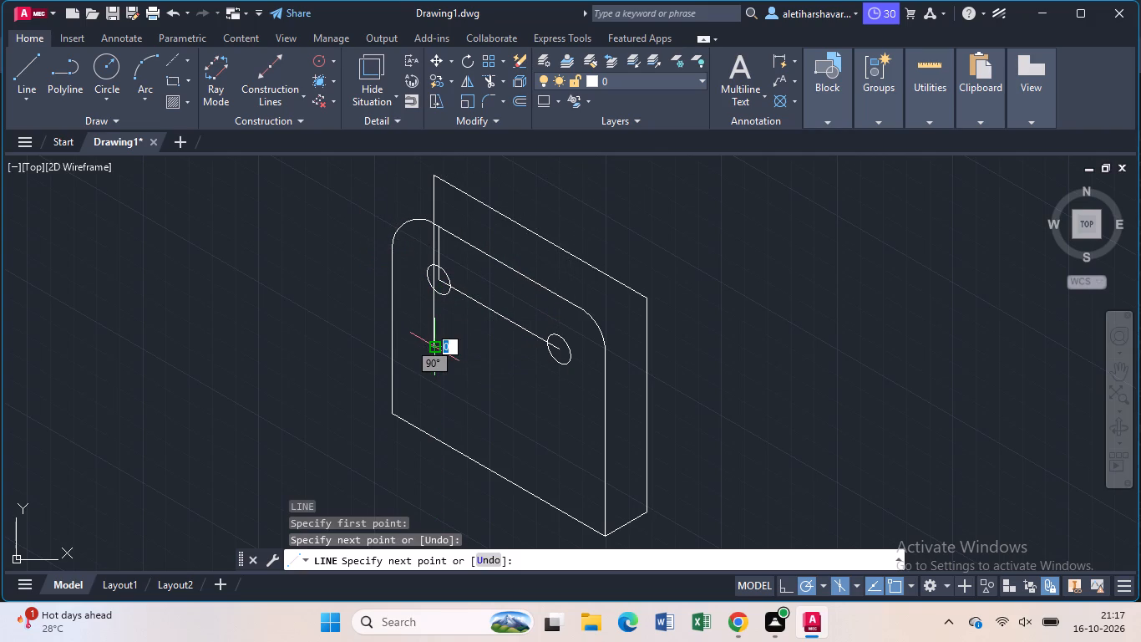
{"action": "key", "text": "Escape"}
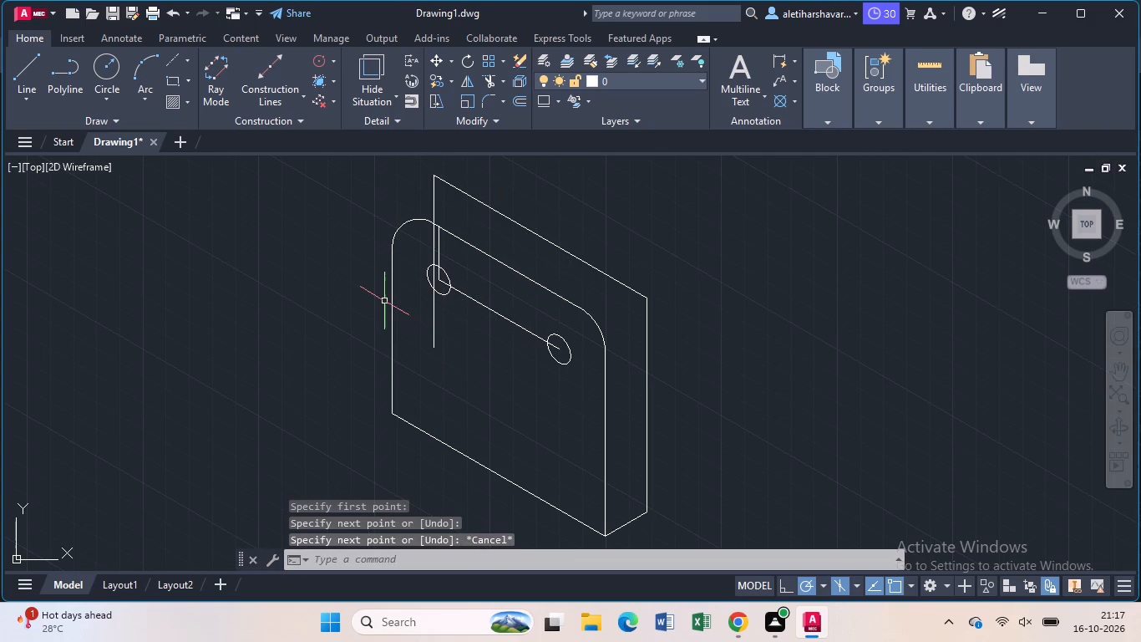
Fillet the back face's upper-left corner between the new vertical line and the top edge with radius 10, without a dimension.
{"action": "key", "text": "f"}
{"action": "key", "text": "Return"}
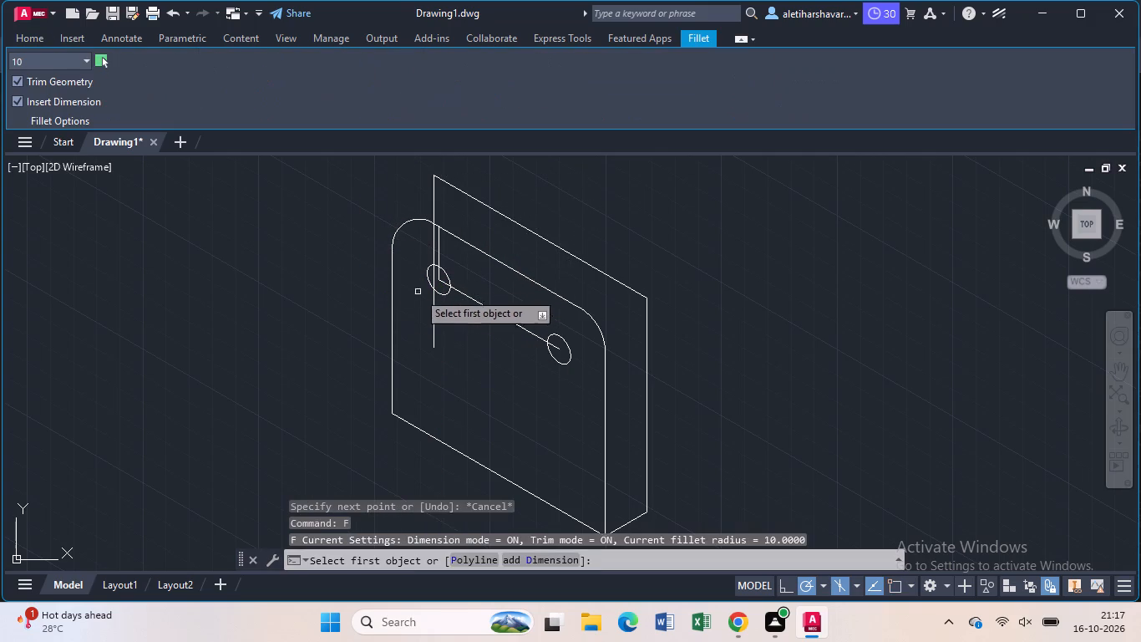
{"action": "left_click", "coordinate": [433, 215]}
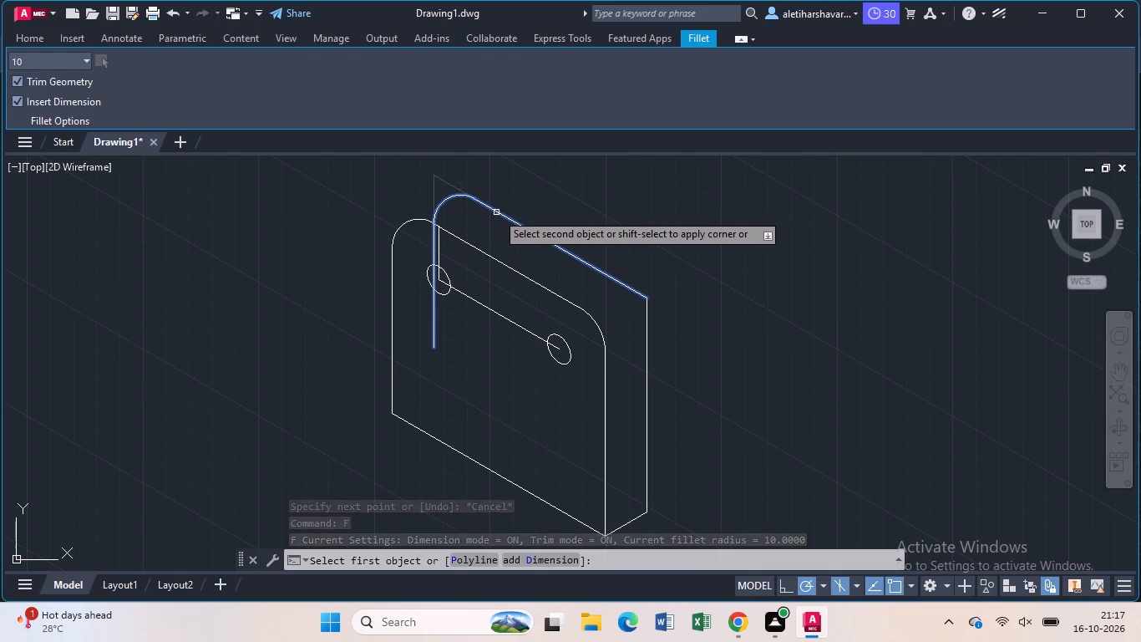
{"action": "left_click", "coordinate": [496, 212]}
{"action": "key", "text": "Escape"}
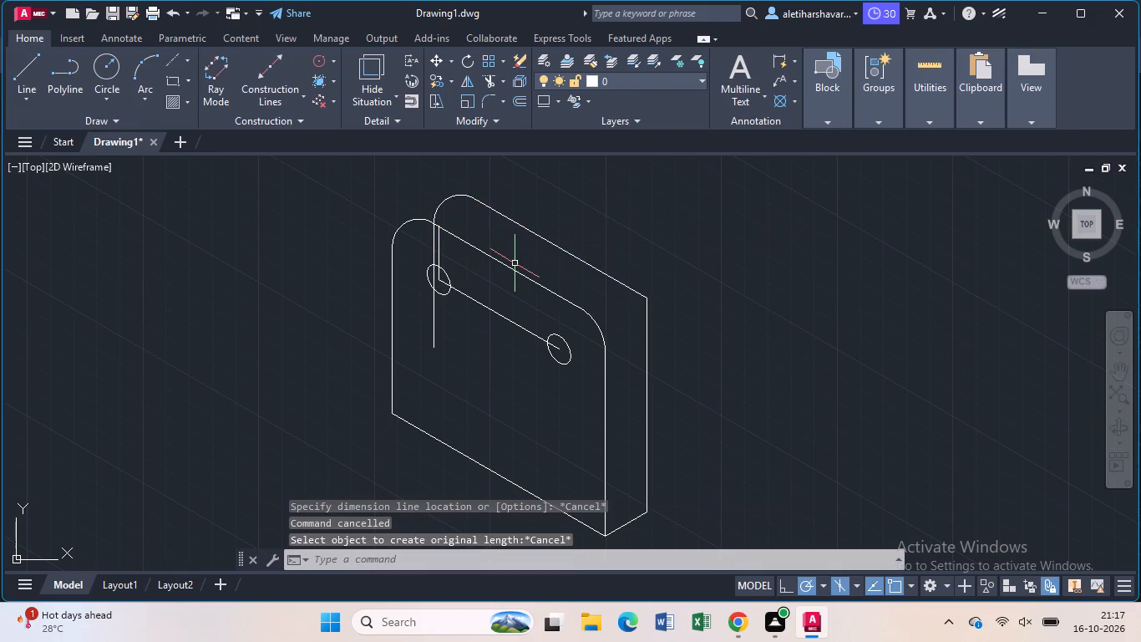
Fillet the back face's upper-right corner between its top edge and right vertical edge with radius 20, without a dimension.
{"action": "left_click", "coordinate": [604, 275]}
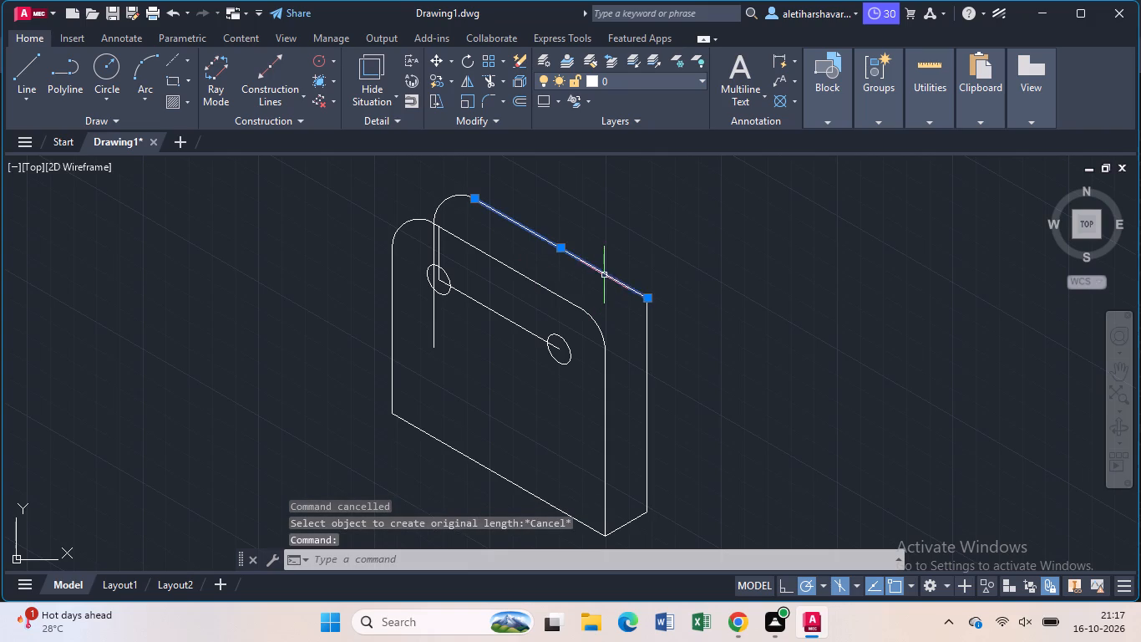
{"action": "key", "text": "Escape"}
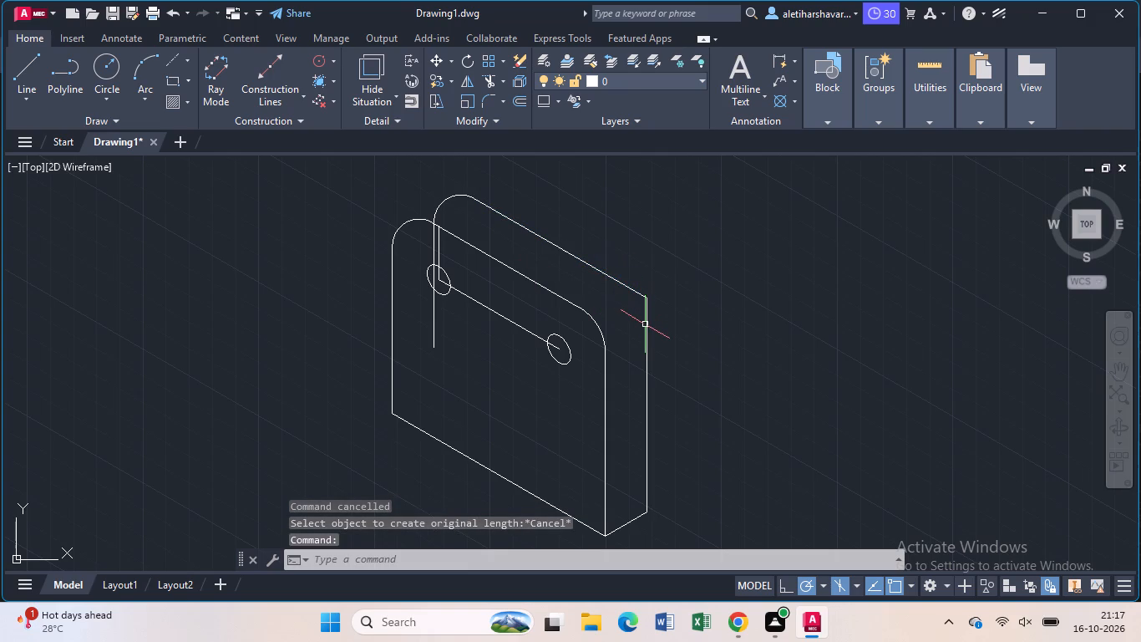
{"action": "key", "text": "Return"}
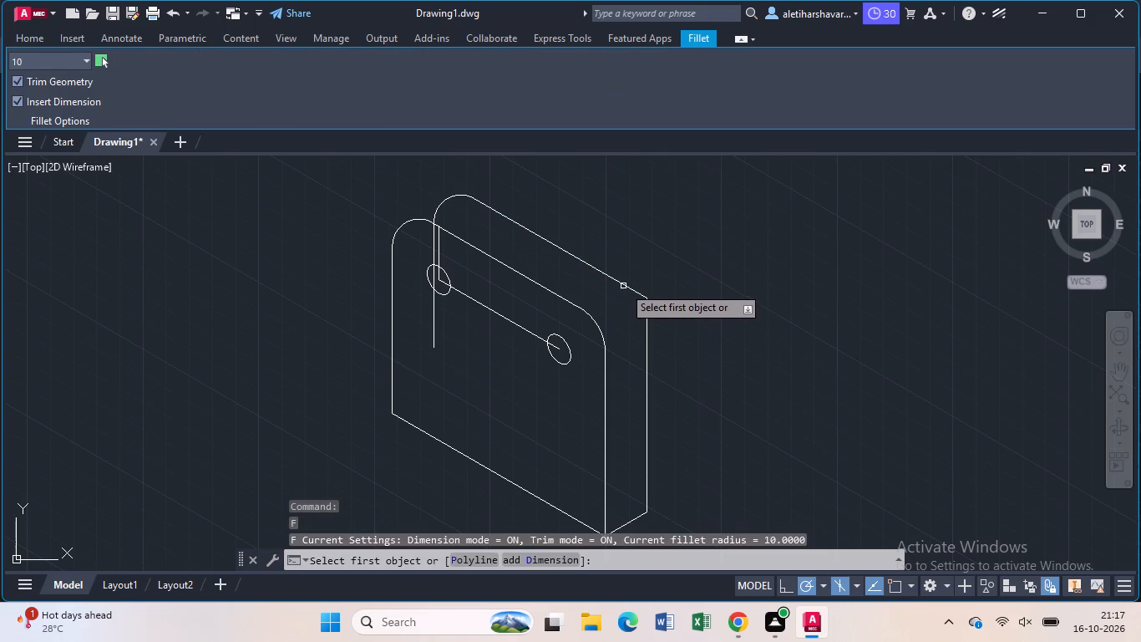
{"action": "left_click", "coordinate": [623, 286]}
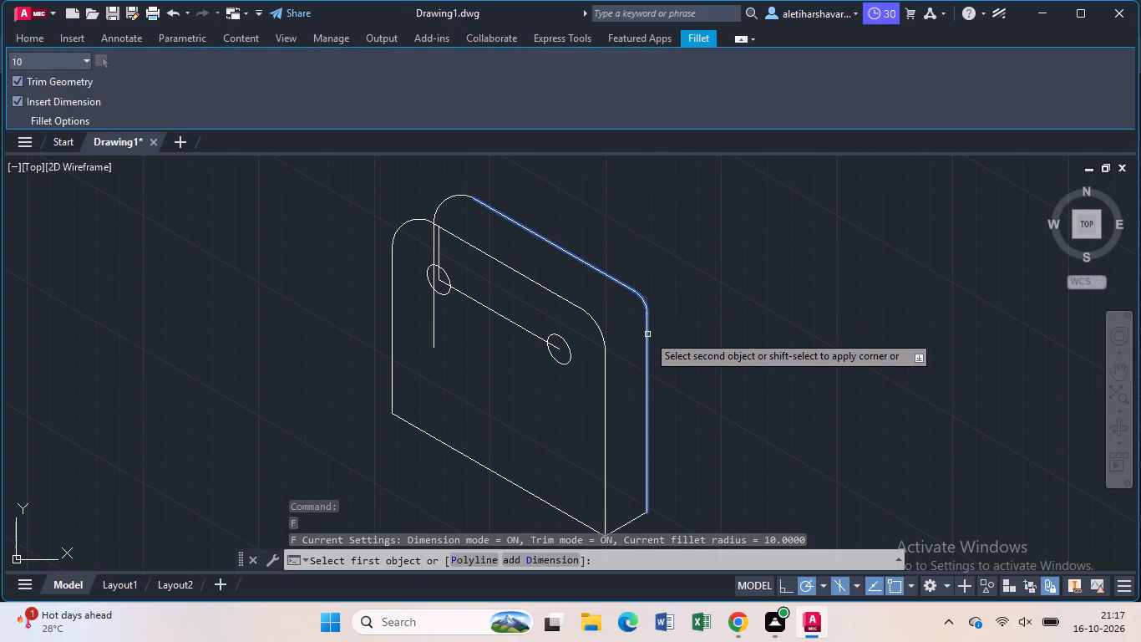
{"action": "key", "text": "Escape"}
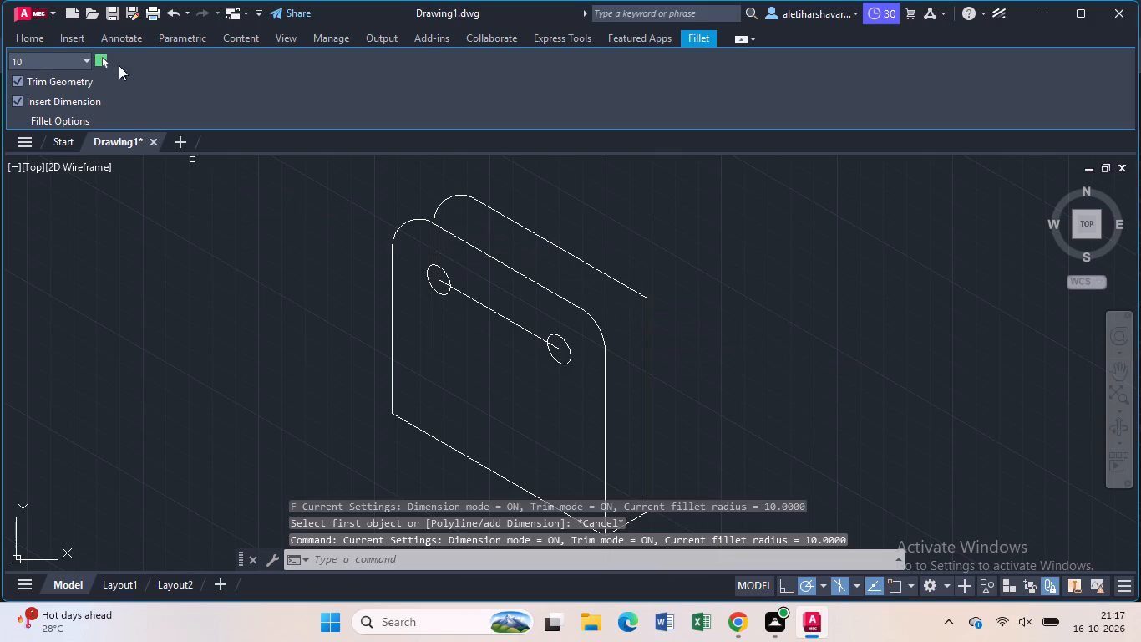
{"action": "left_click", "coordinate": [89, 59]}
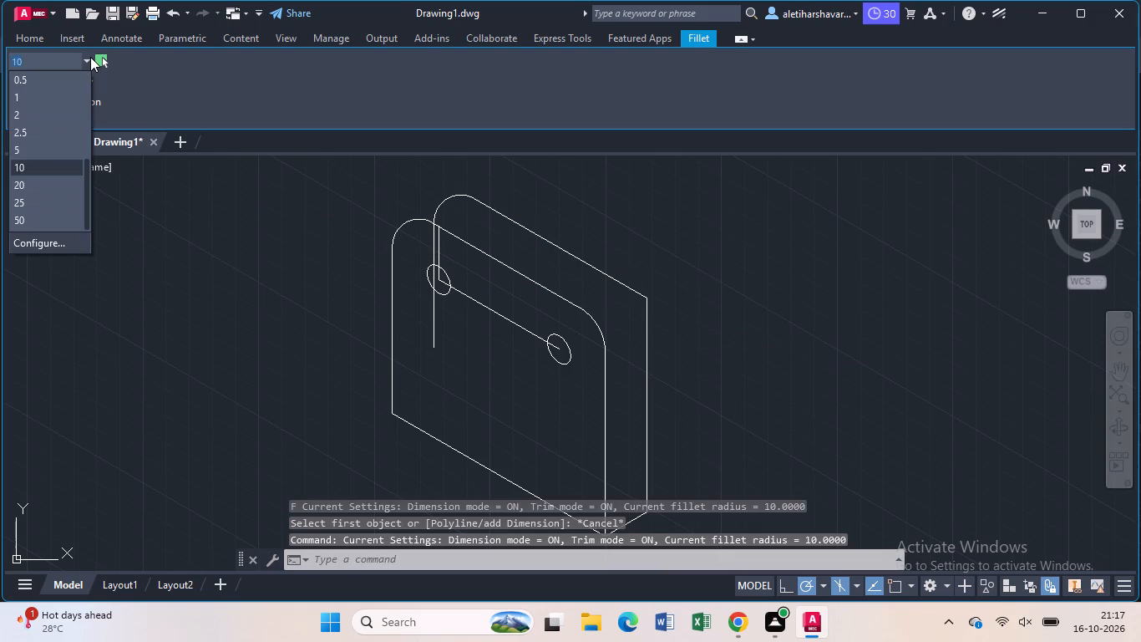
{"action": "key", "text": "BackSpace"}
{"action": "type", "text": "20"}
{"action": "key", "text": "Return"}
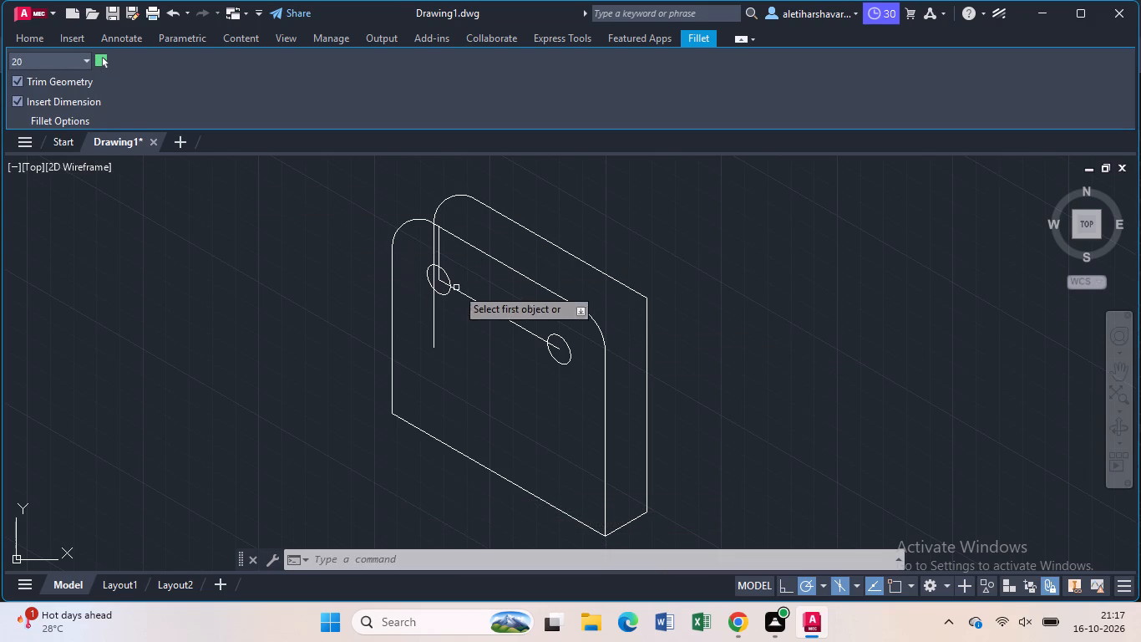
{"action": "left_click", "coordinate": [611, 277]}
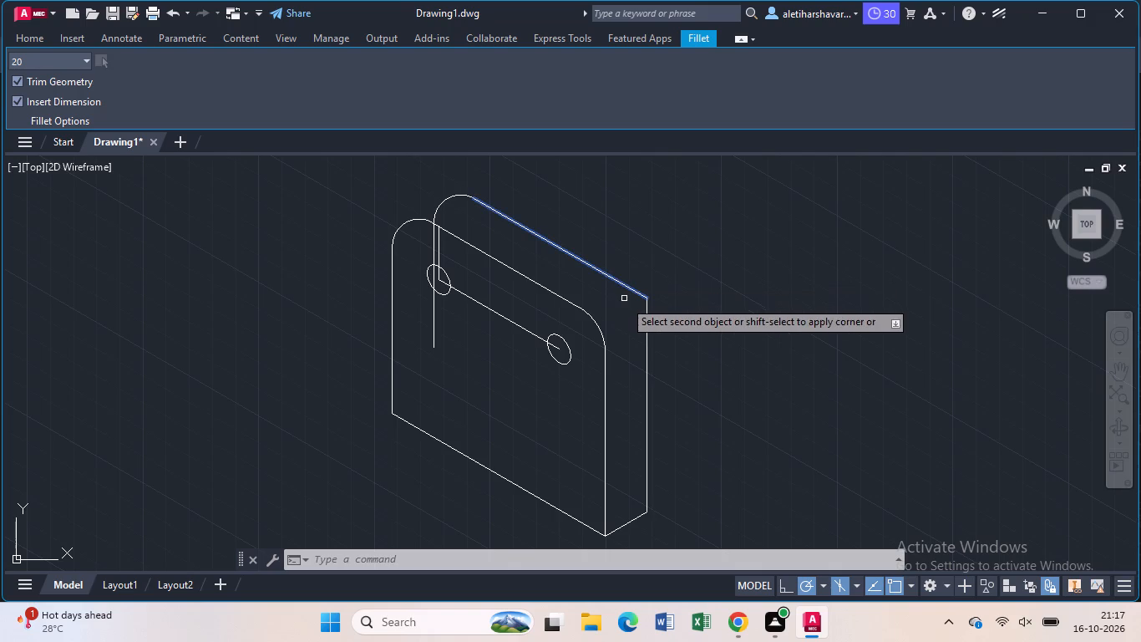
{"action": "left_click", "coordinate": [647, 359]}
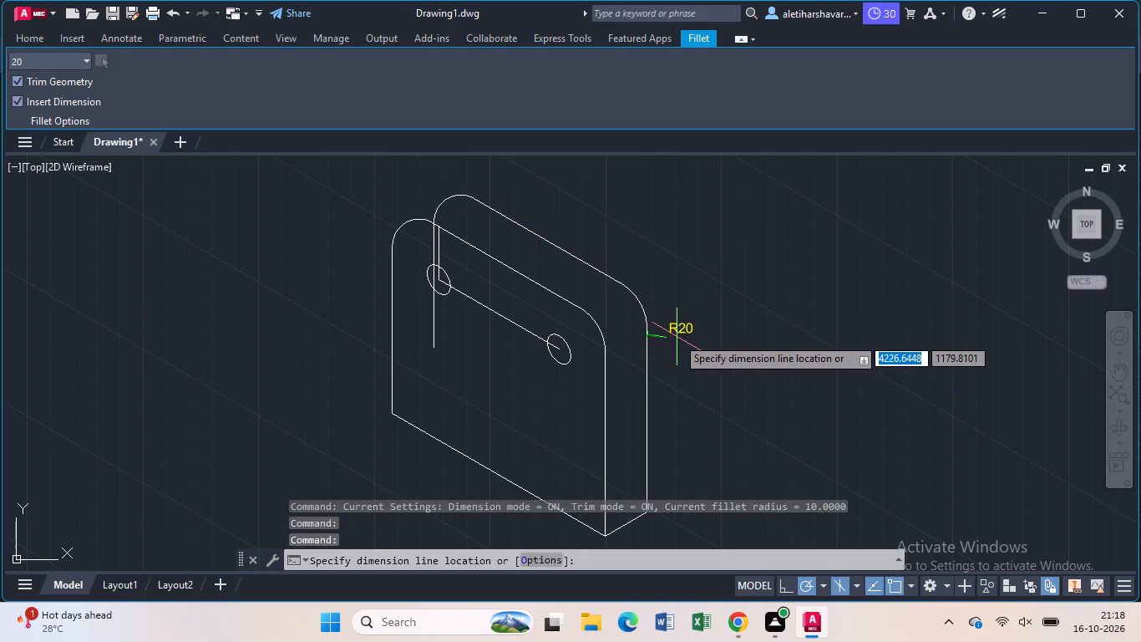
{"action": "key", "text": "Escape"}
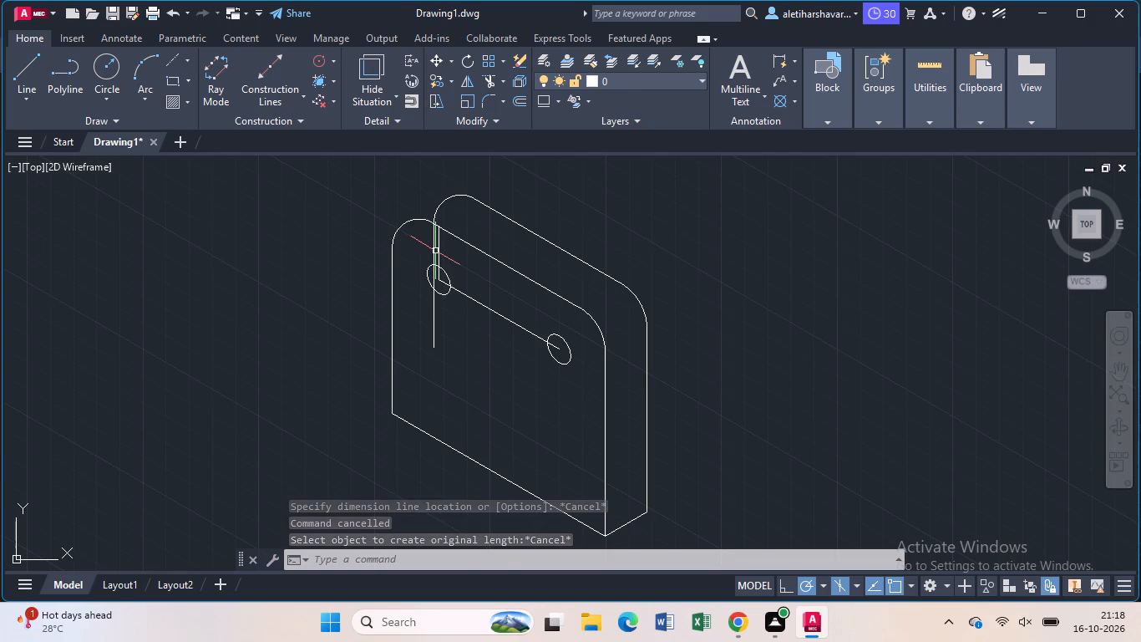
Trim away the parts of the back face's left vertical line that fall below the front face's top edge.
{"action": "type", "text": "tr"}
{"action": "key", "text": "Return"}
{"action": "left_click", "coordinate": [433, 249]}
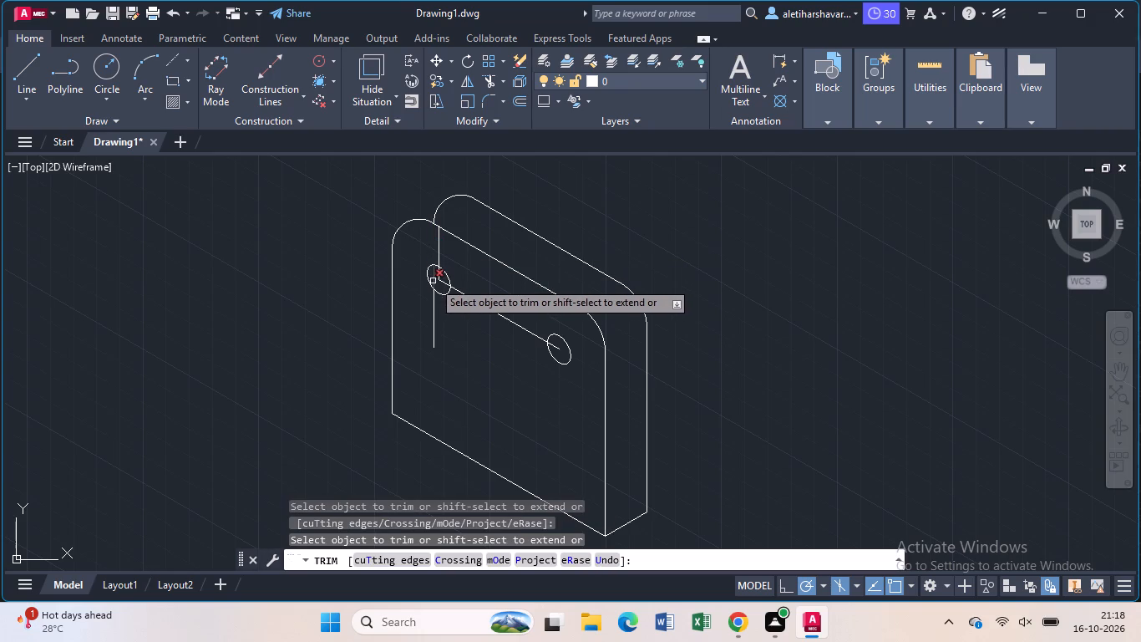
{"action": "left_click", "coordinate": [434, 281]}
{"action": "left_click", "coordinate": [433, 302]}
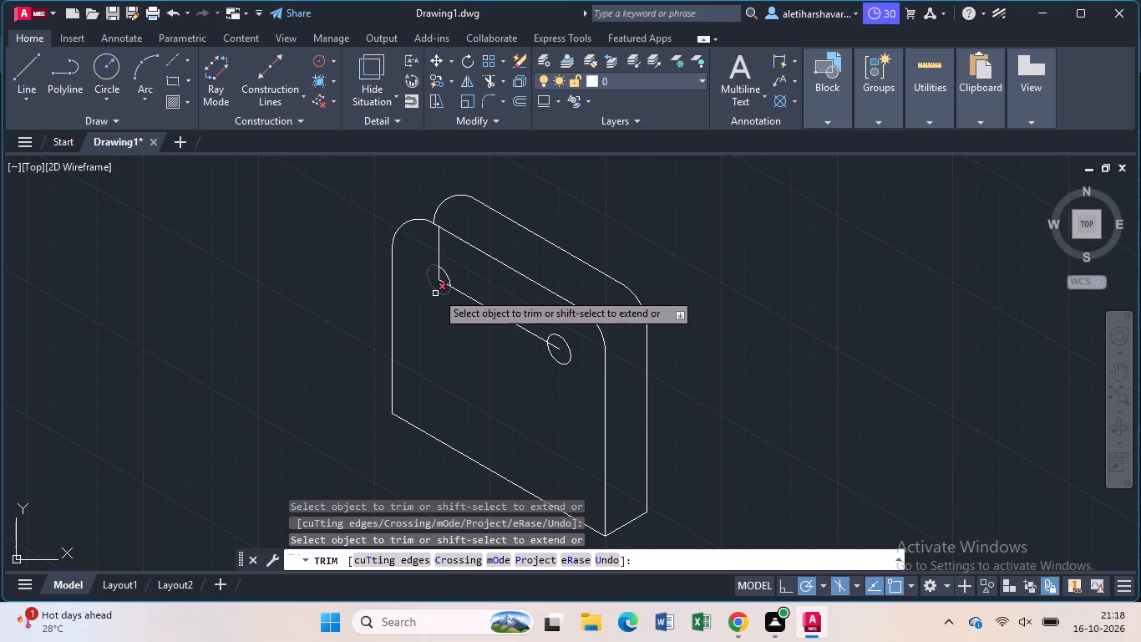
Remove the two small hole ellipses at both ends of the slanted centre line on the front face.
{"action": "left_click", "coordinate": [436, 291]}
{"action": "left_click", "coordinate": [450, 275]}
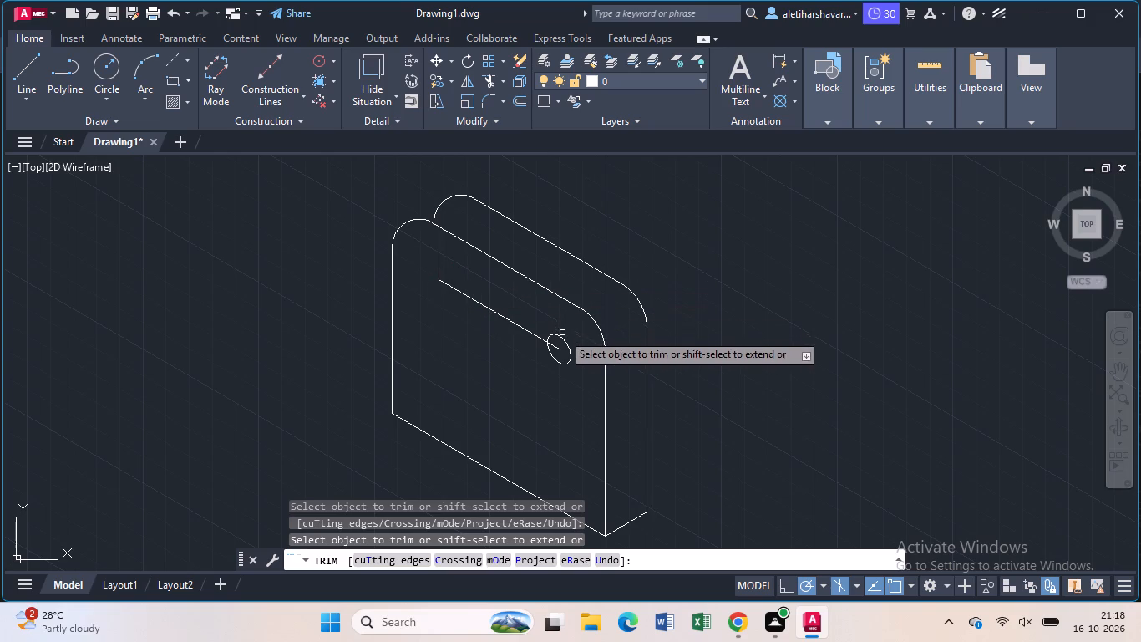
{"action": "left_click", "coordinate": [563, 341]}
{"action": "left_click", "coordinate": [563, 341]}
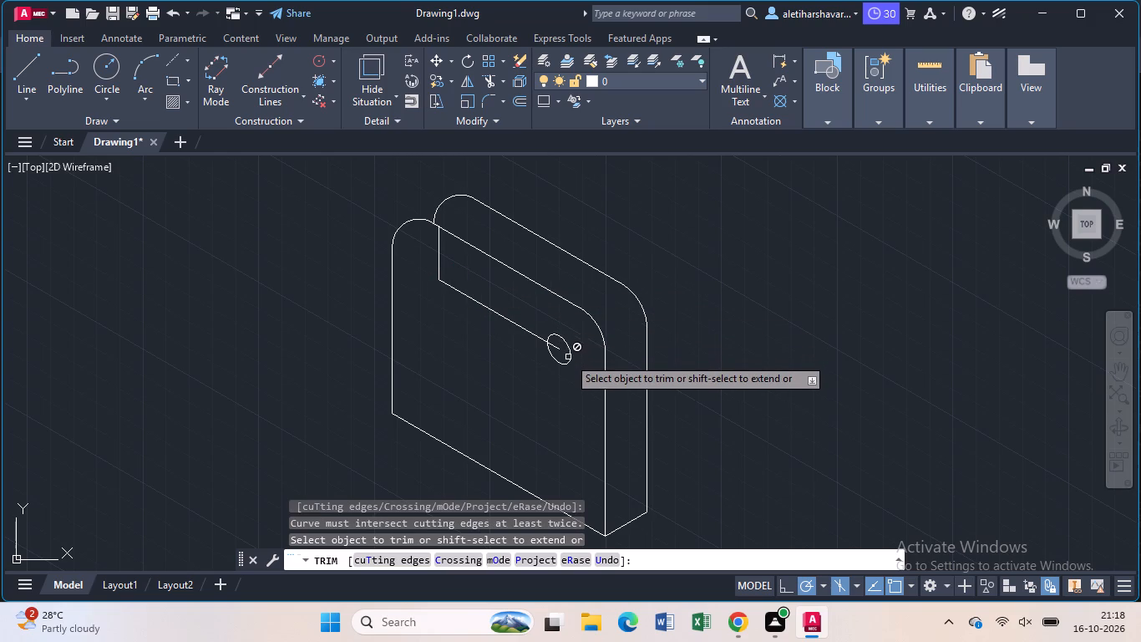
{"action": "left_click", "coordinate": [568, 357]}
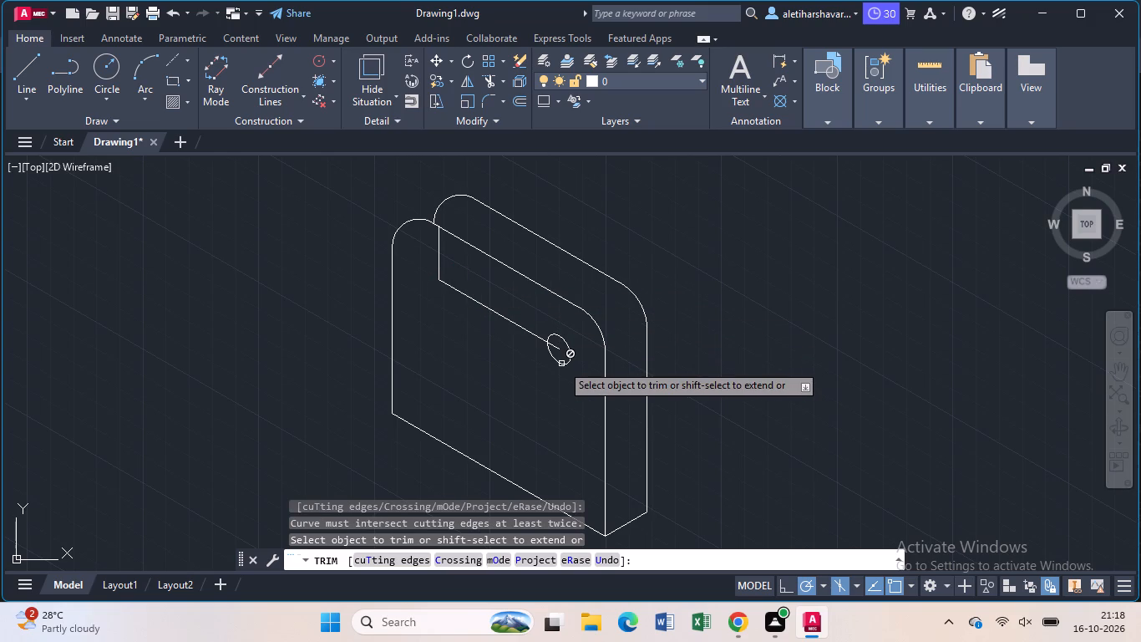
{"action": "left_click", "coordinate": [561, 364]}
{"action": "key", "text": "Escape"}
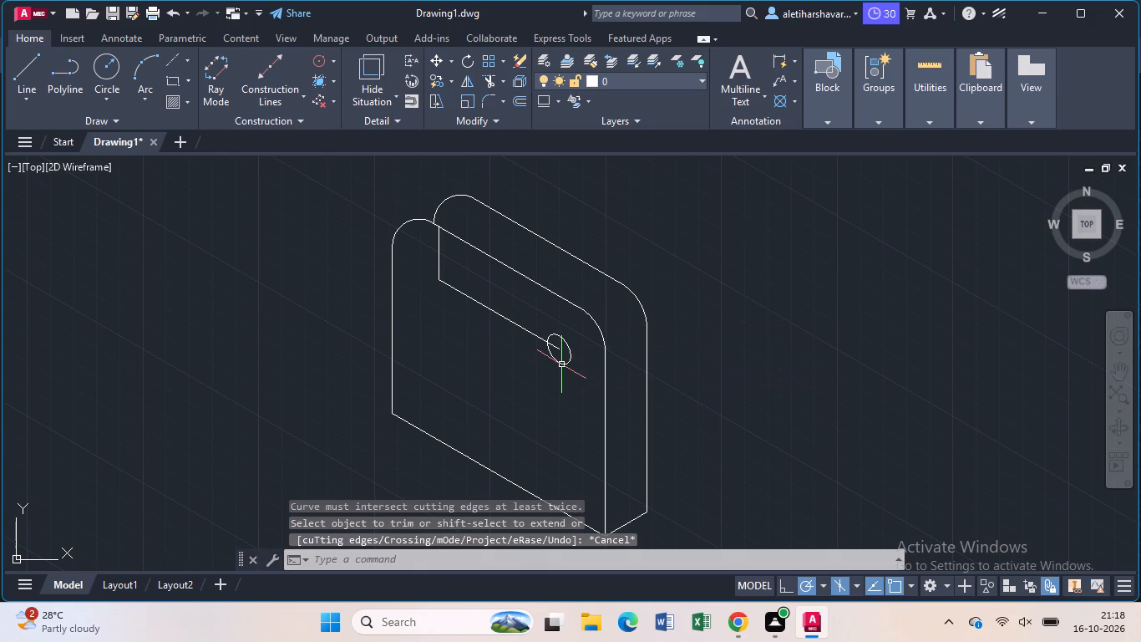
{"action": "left_click", "coordinate": [561, 364]}
{"action": "key", "text": "Delete"}
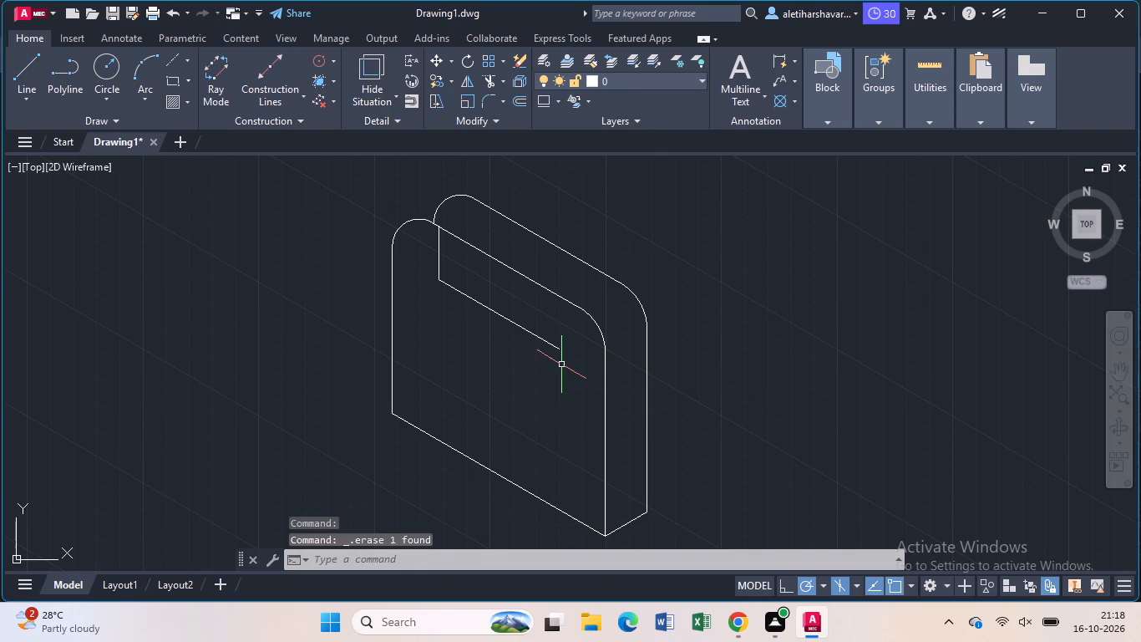
Draw an isocircle with radius 10 centred where the vertical and slanted centre lines meet on the front face.
{"action": "type", "text": "ell"}
{"action": "left_click", "coordinate": [621, 404]}
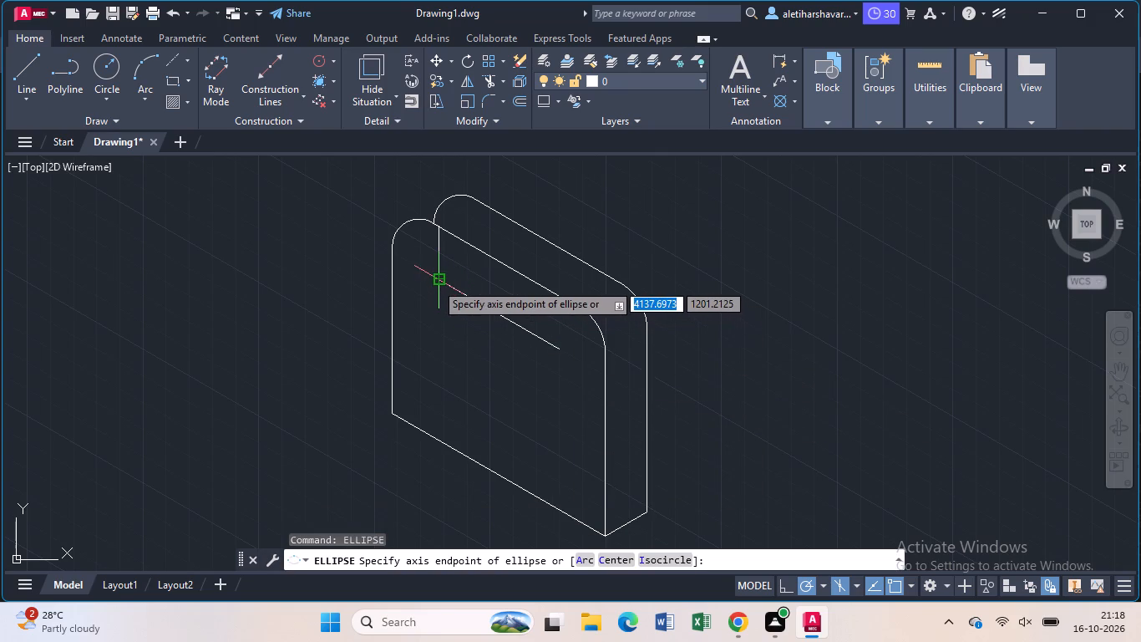
{"action": "left_click", "coordinate": [647, 558]}
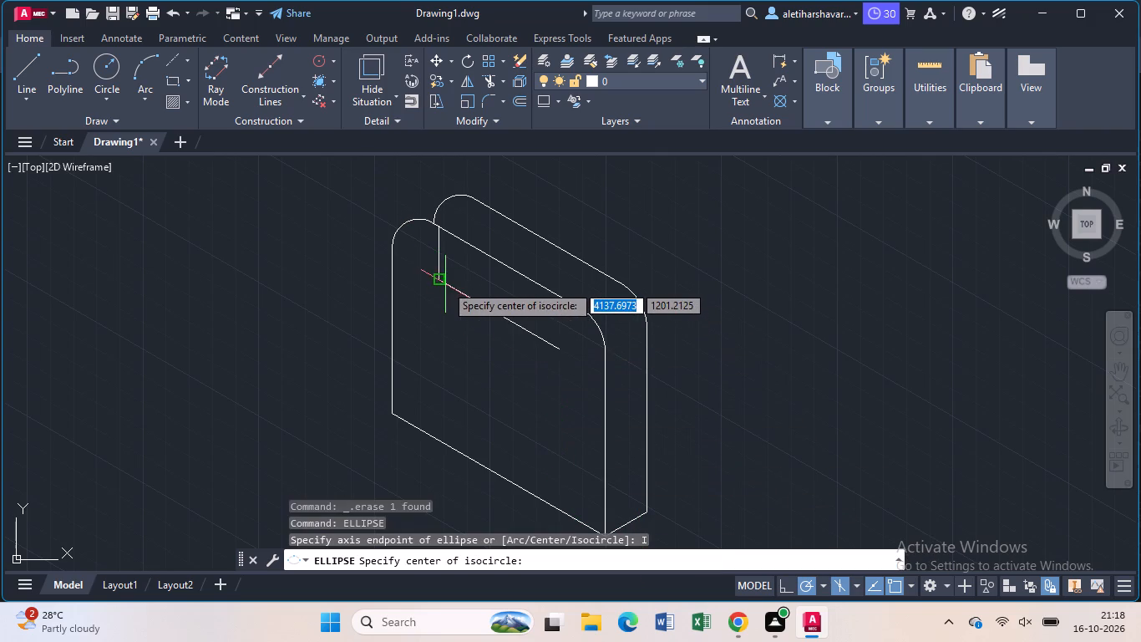
{"action": "left_click", "coordinate": [440, 283]}
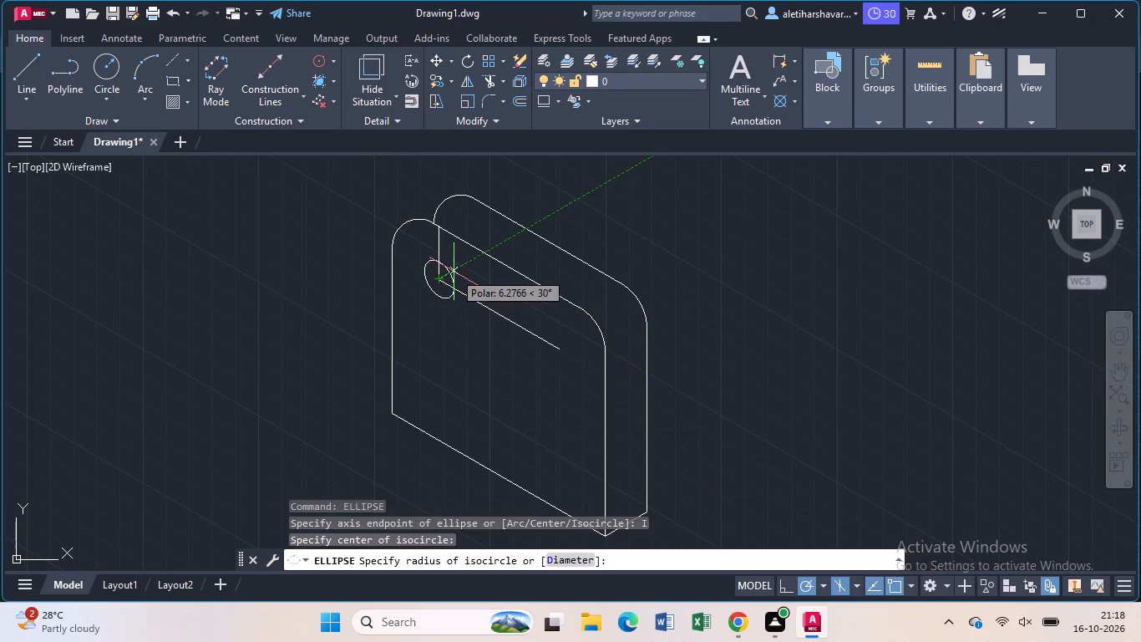
{"action": "key", "text": "1"}
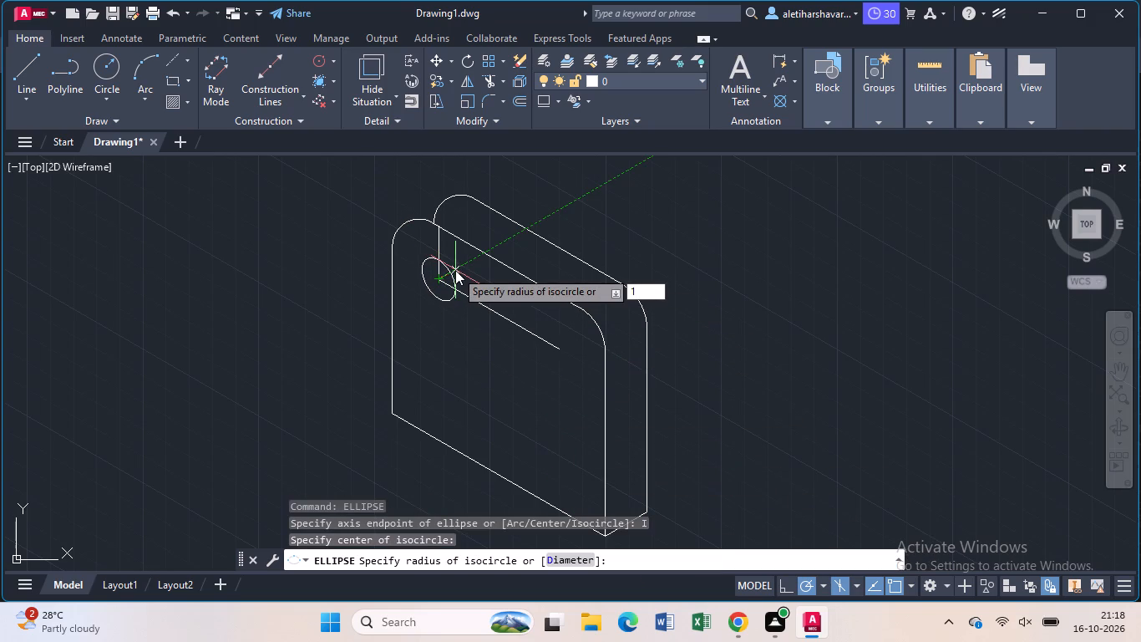
{"action": "key", "text": "0"}
{"action": "key", "text": "Return"}
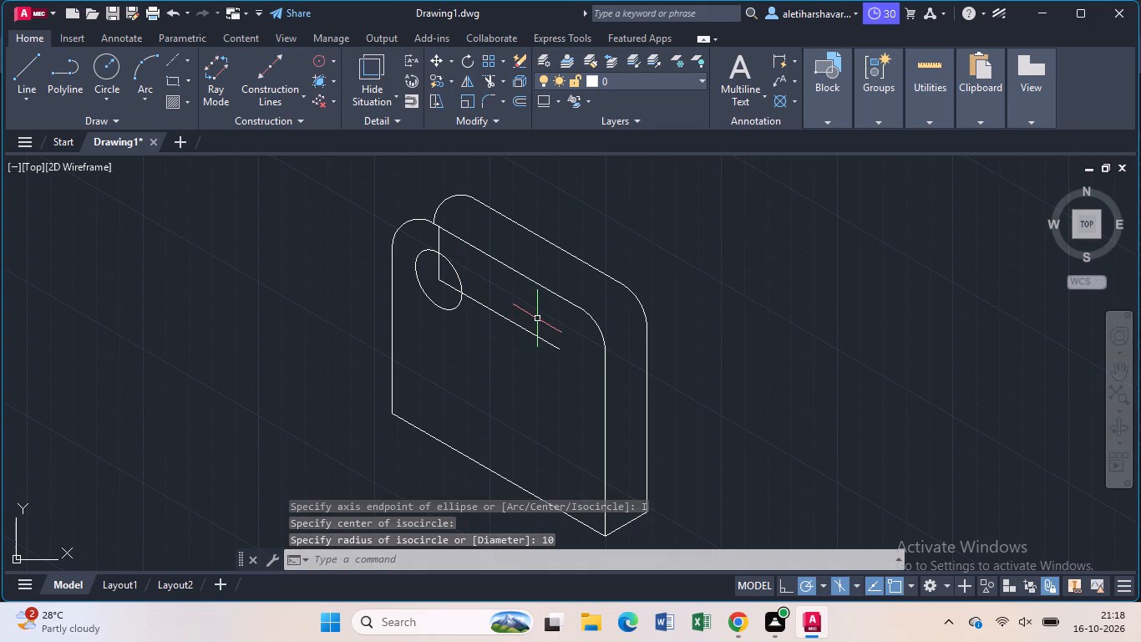
Draw a second isocircle with radius 10 centred on the lower free end of the slanted centre line.
{"action": "key", "text": "Return"}
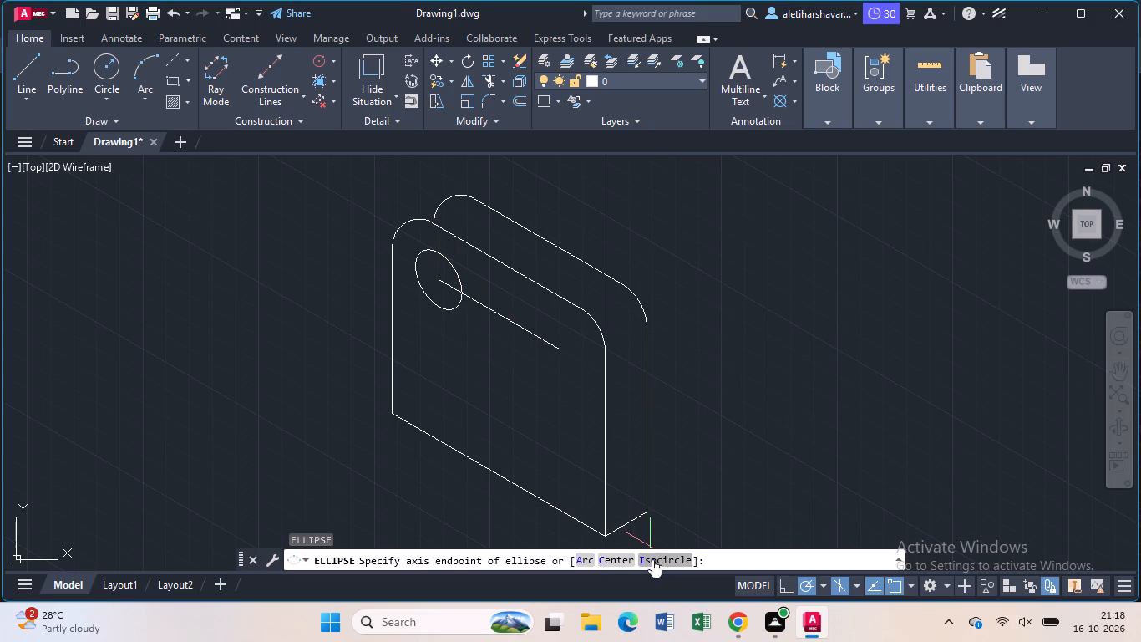
{"action": "left_click", "coordinate": [653, 560]}
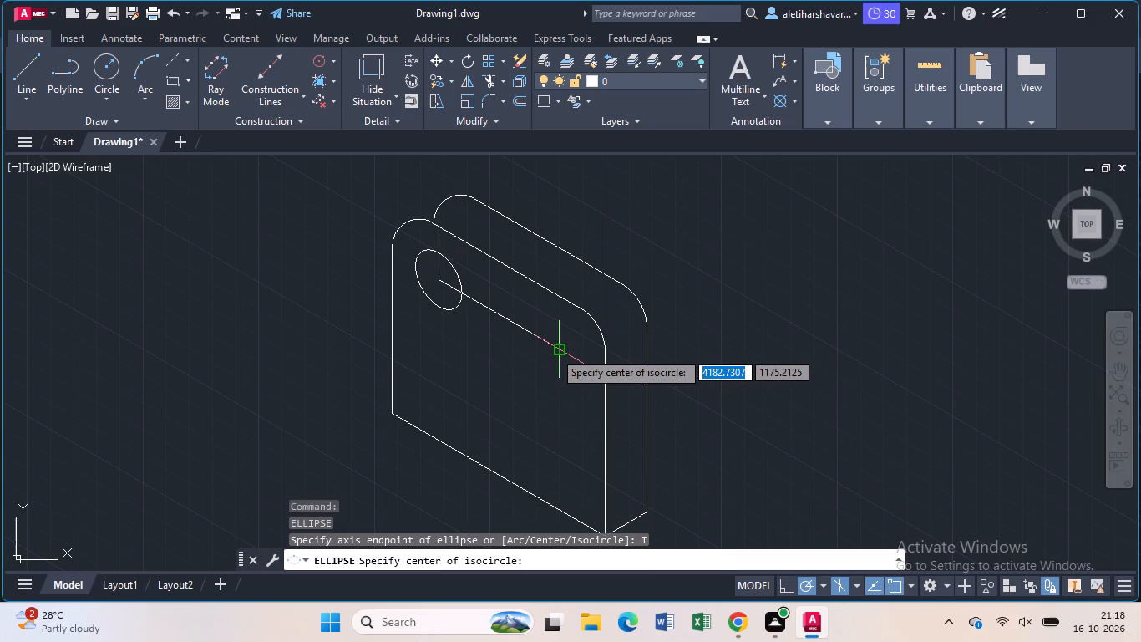
{"action": "left_click", "coordinate": [554, 351]}
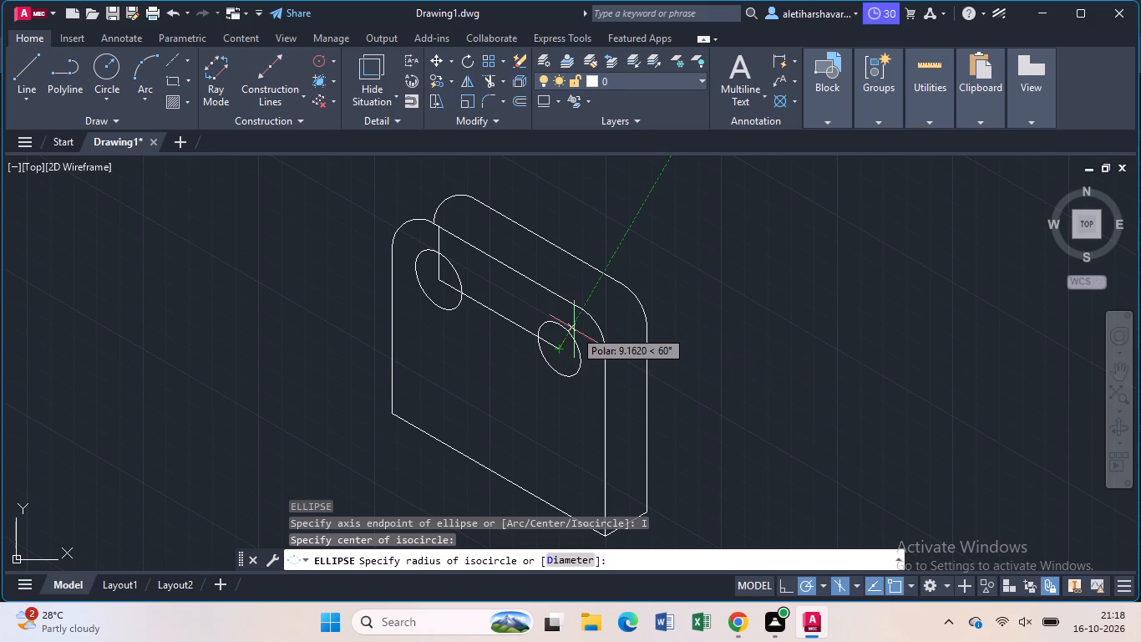
{"action": "key", "text": "1"}
{"action": "key", "text": "0"}
{"action": "key", "text": "Return"}
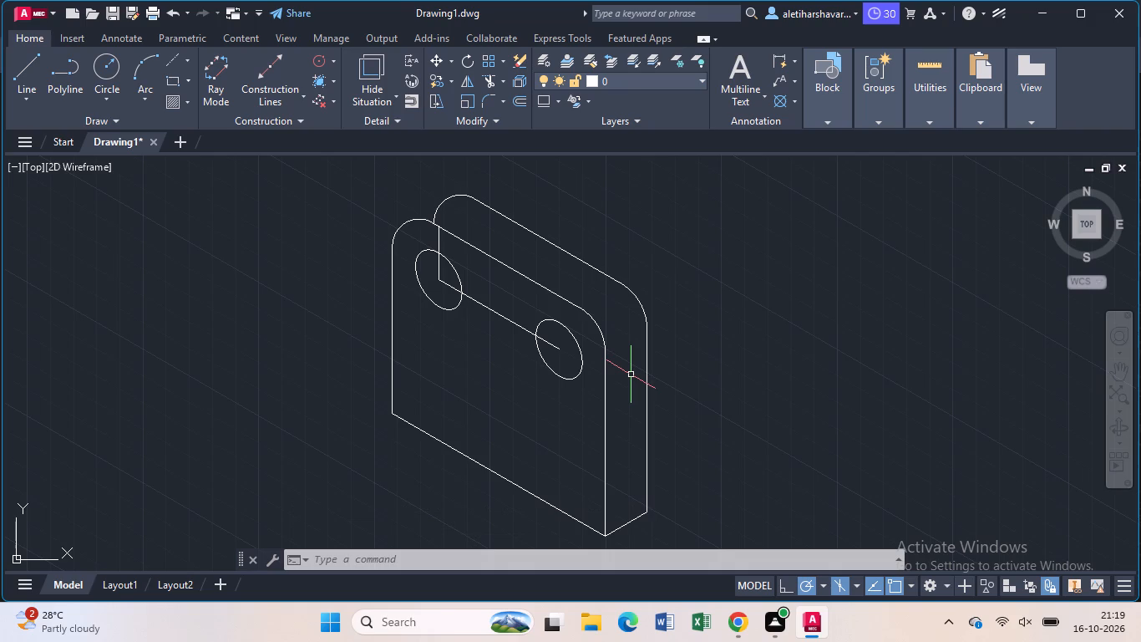
Draw a connecting line about 15 long from the back face's upper-left corner arc to the front face's upper-left arc.
{"action": "key", "text": "l"}
{"action": "key", "text": "Return"}
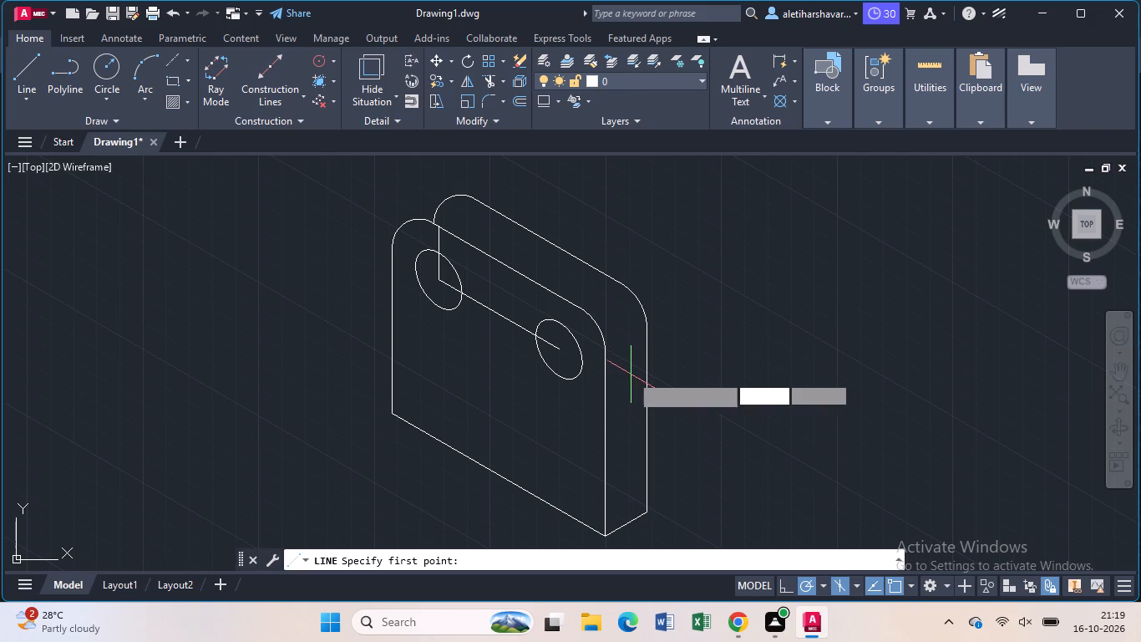
{"action": "left_click", "coordinate": [439, 200]}
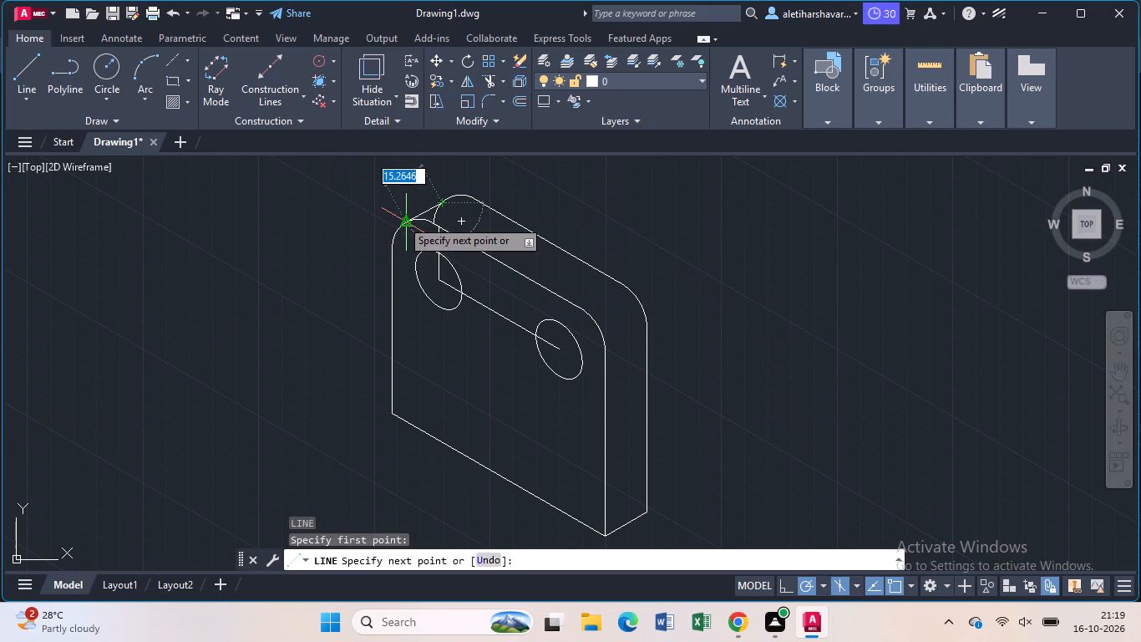
{"action": "left_click", "coordinate": [402, 220]}
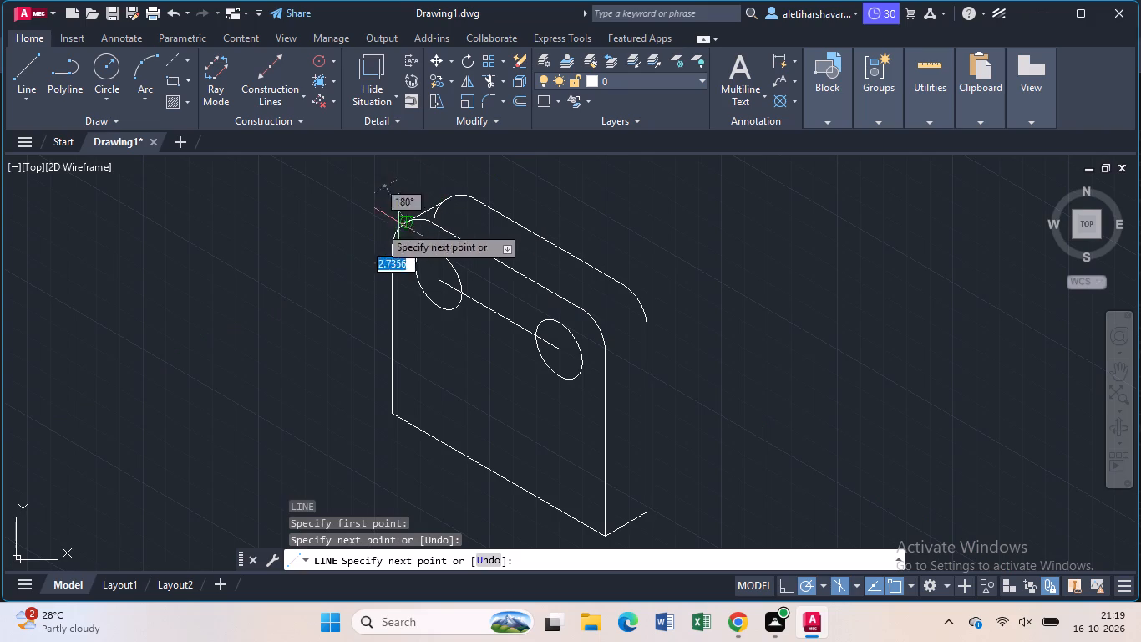
{"action": "key", "text": "Escape"}
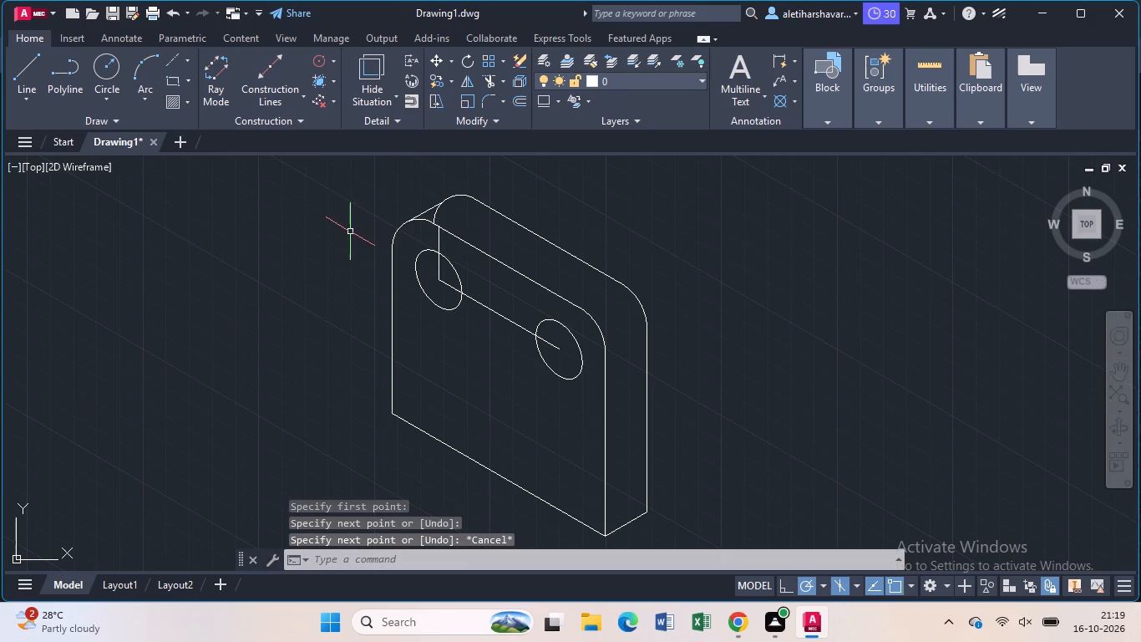
Trim away the part of the back face's upper-left corner arc that lies below the connecting line.
{"action": "type", "text": "tr"}
{"action": "key", "text": "Return"}
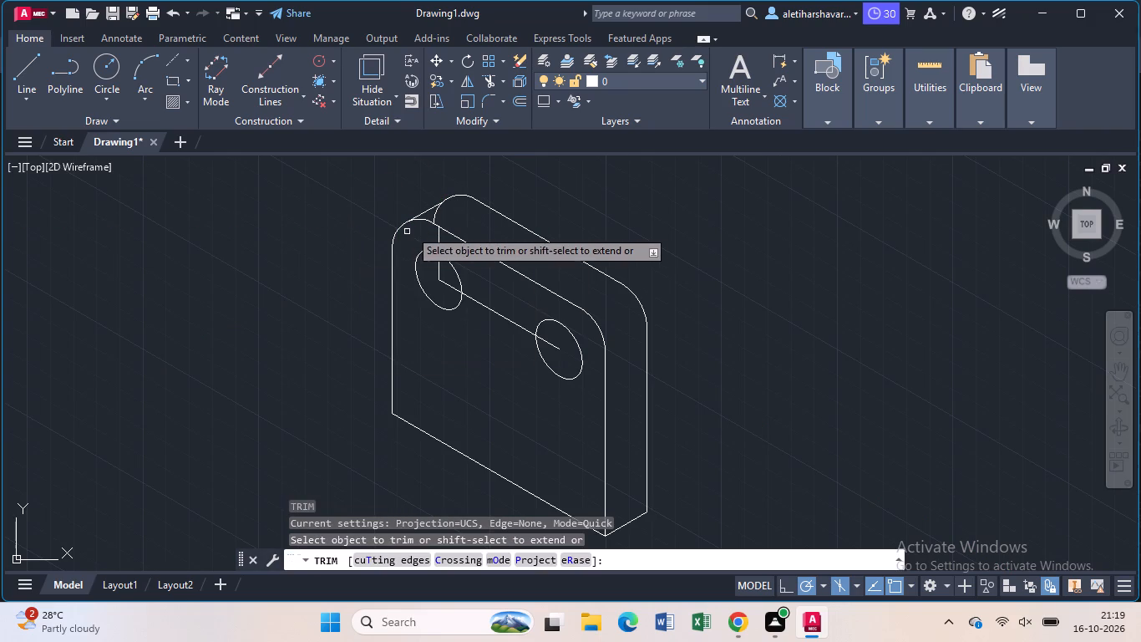
{"action": "left_click", "coordinate": [433, 215]}
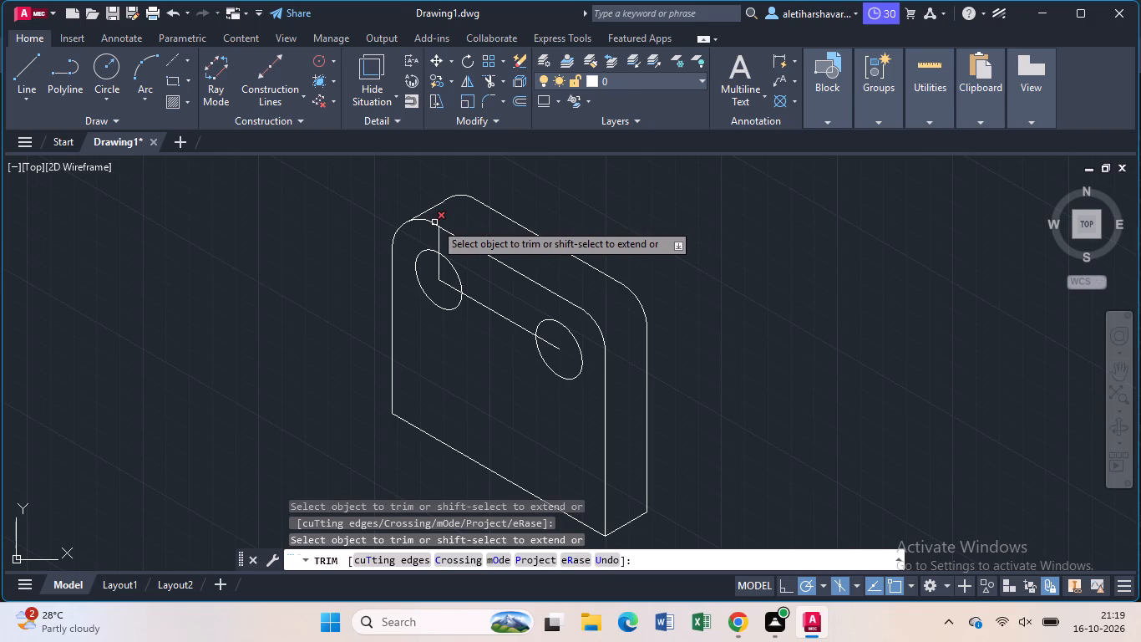
{"action": "left_click", "coordinate": [434, 222]}
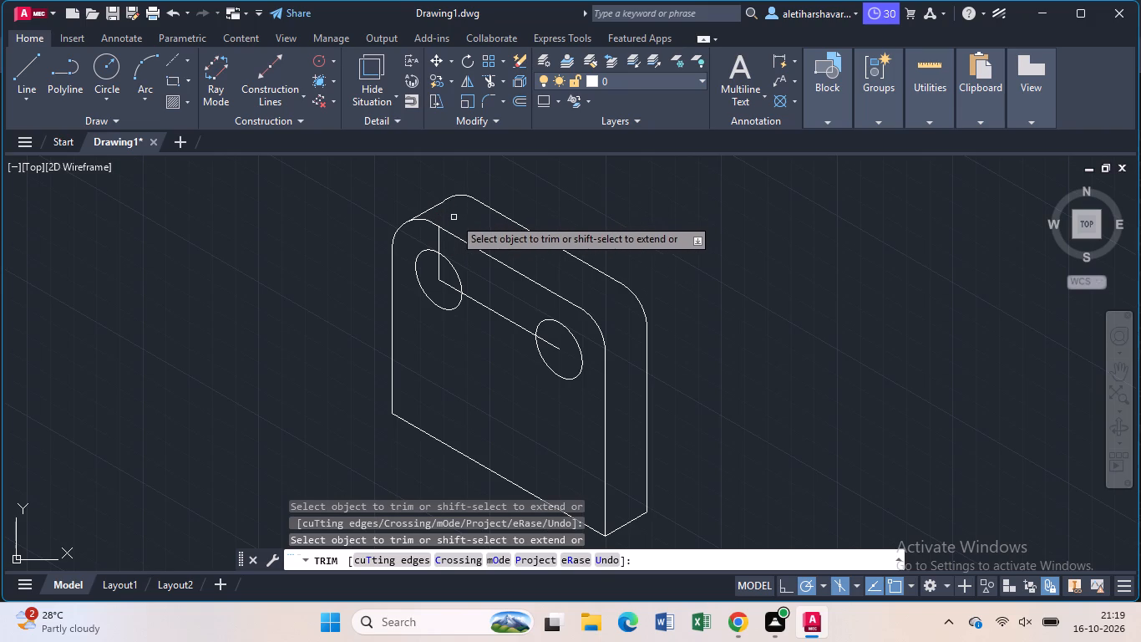
{"action": "key", "text": "Escape"}
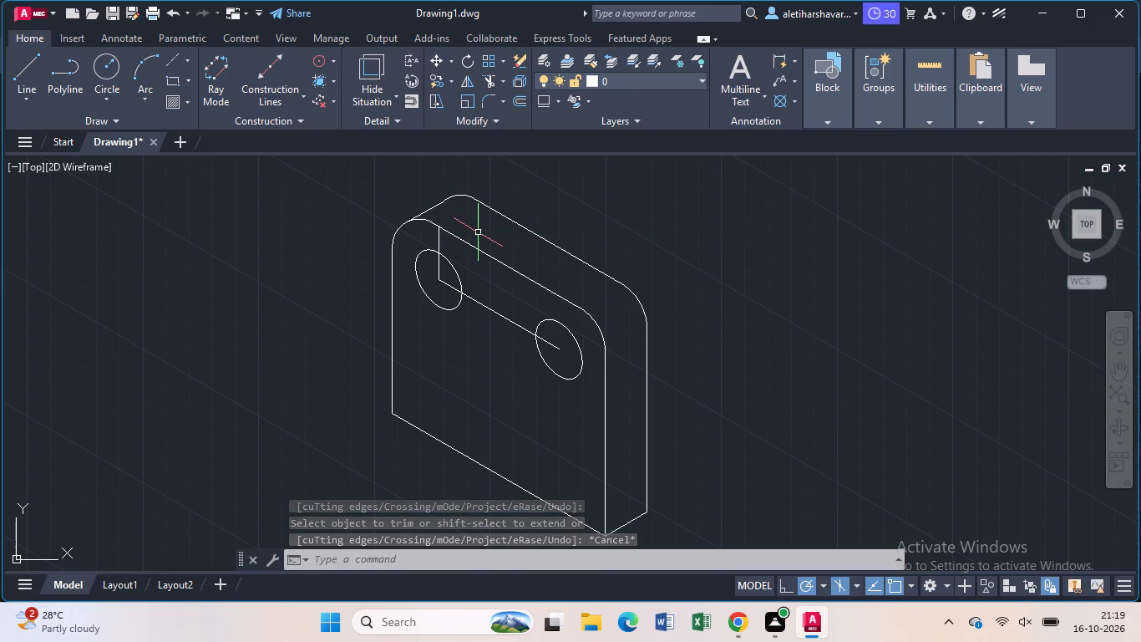
Draw a second connecting line about 17 long from the top of the back corner arc to the top of the front corner arc.
{"action": "key", "text": "l"}
{"action": "key", "text": "Return"}
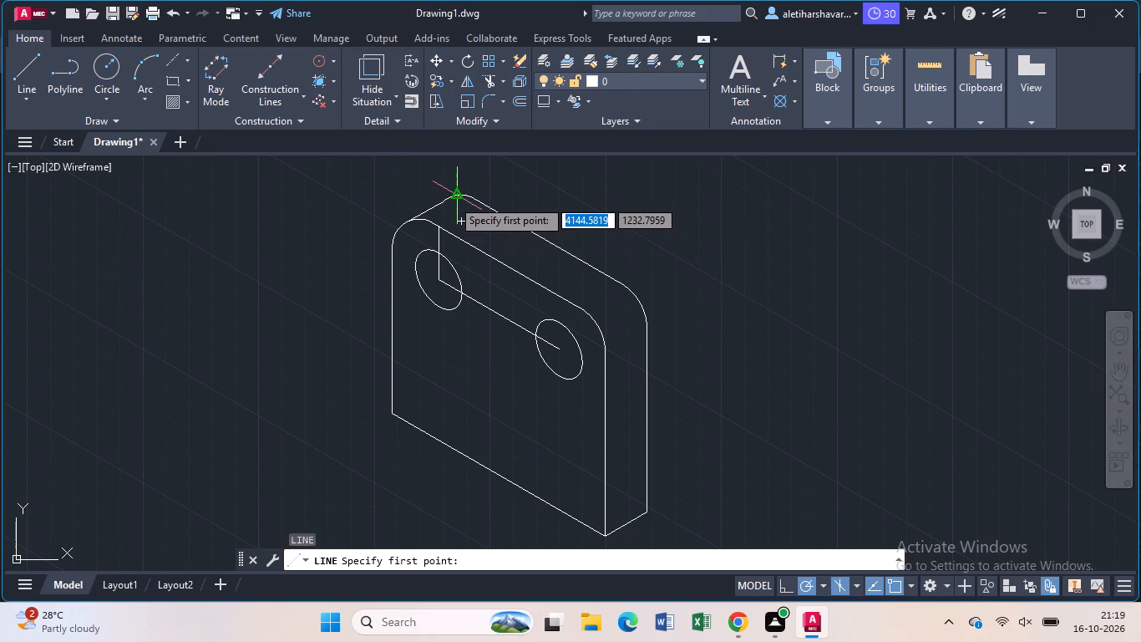
{"action": "left_click", "coordinate": [450, 199]}
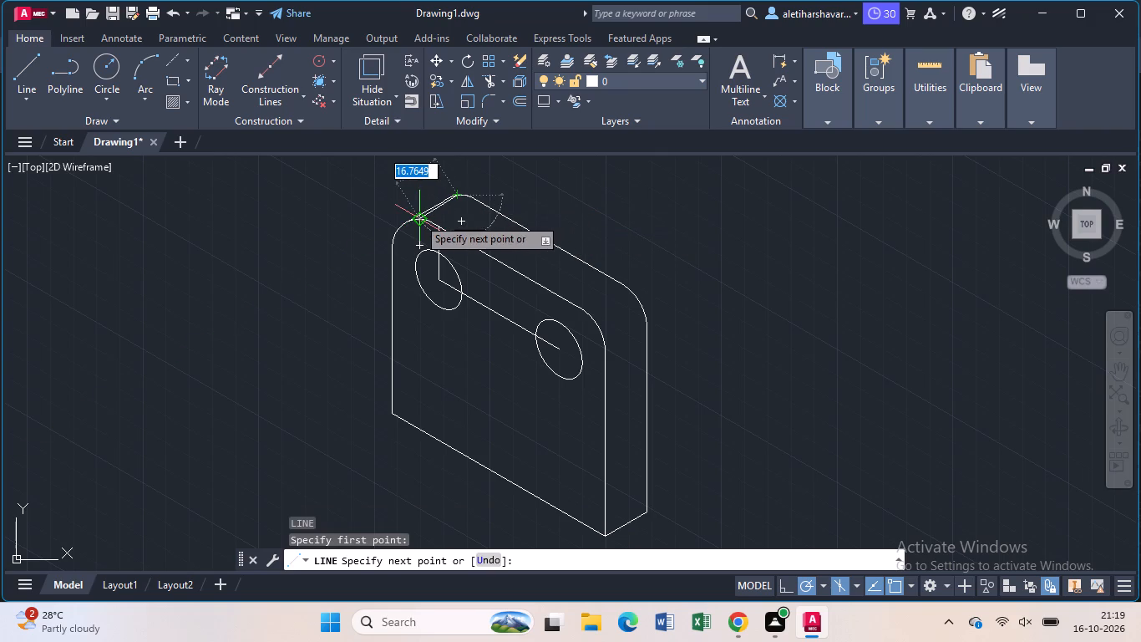
{"action": "left_click", "coordinate": [413, 217]}
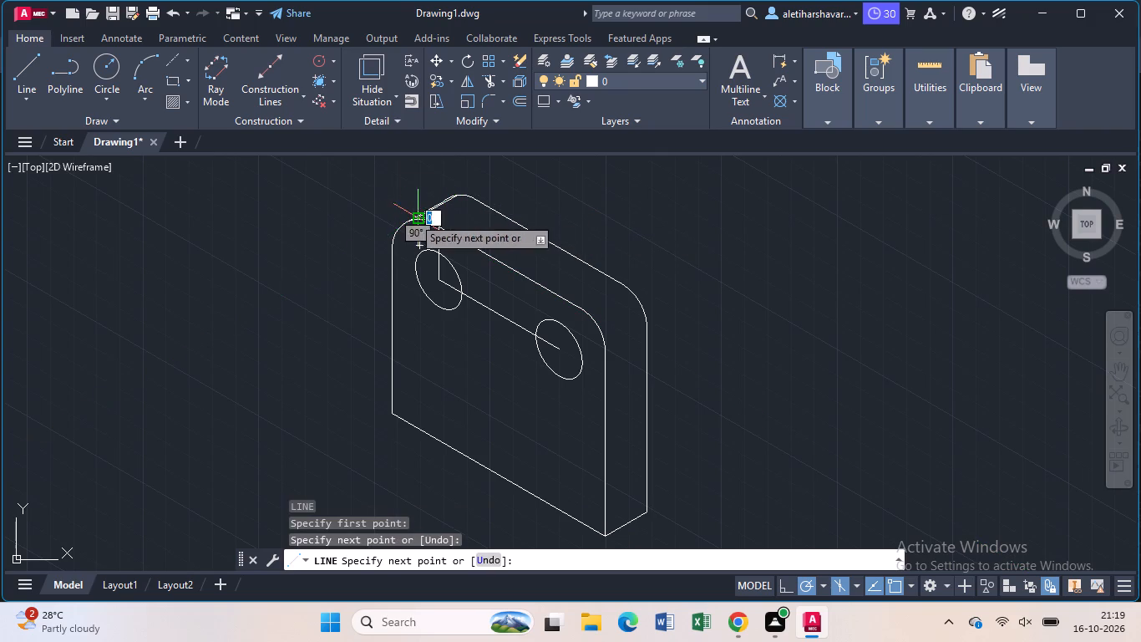
{"action": "key", "text": "Escape"}
Trim away the first connecting line and the leftover back arc outside the second connecting line.
{"action": "type", "text": "tr"}
{"action": "key", "text": "Return"}
{"action": "scroll", "coordinate": [423, 213], "scroll_direction": "up", "scroll_amount": 2}
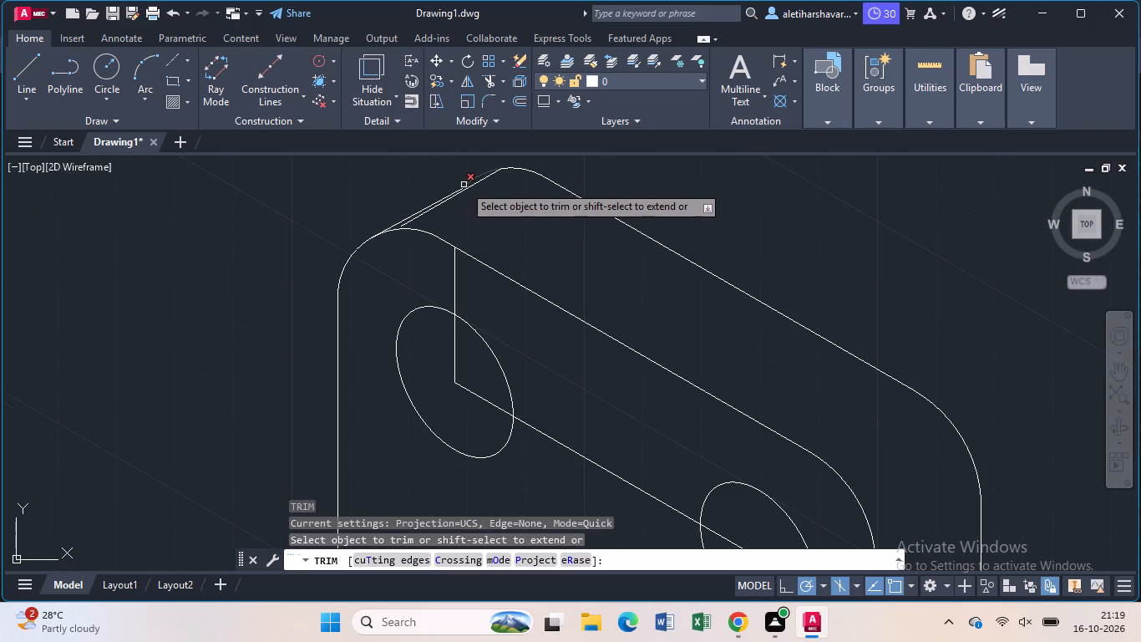
{"action": "left_click", "coordinate": [468, 181]}
{"action": "left_click", "coordinate": [453, 191]}
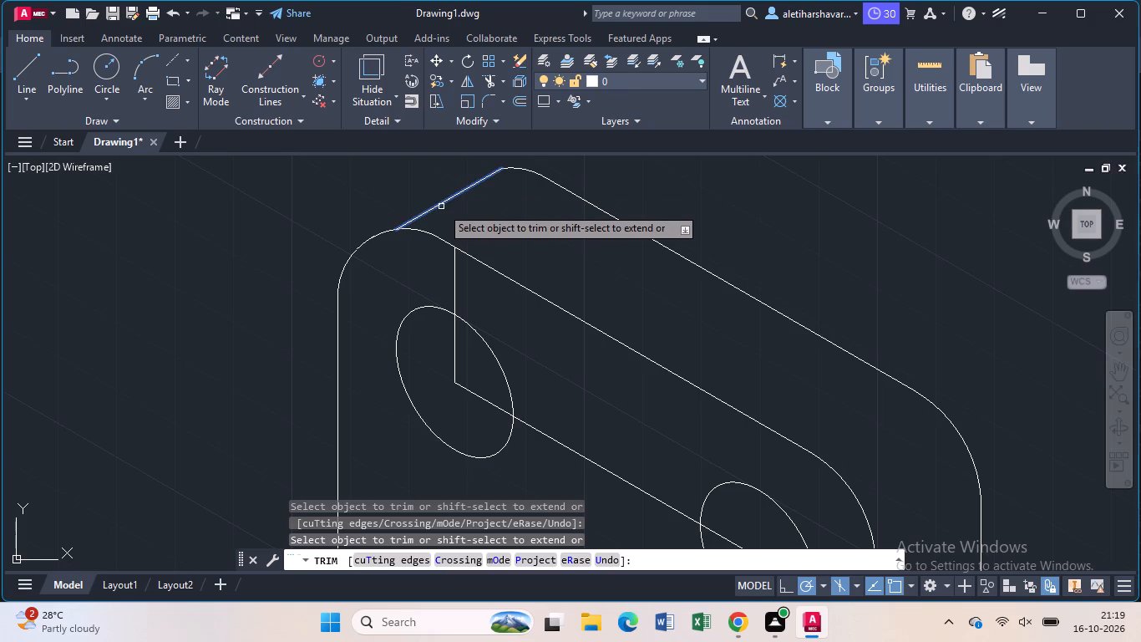
{"action": "left_click", "coordinate": [441, 206], "text": "shift"}
{"action": "key", "text": "Escape"}
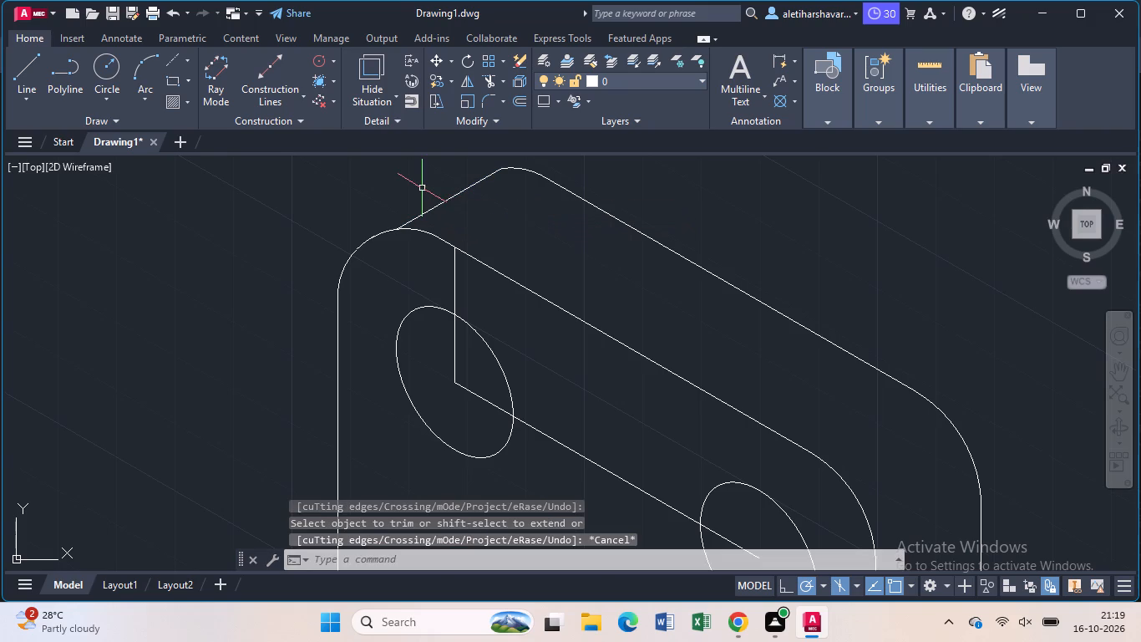
Delete the remaining connecting line between the upper-left corner arcs of the front and back faces.
{"action": "scroll", "coordinate": [422, 188], "scroll_direction": "down", "scroll_amount": 1}
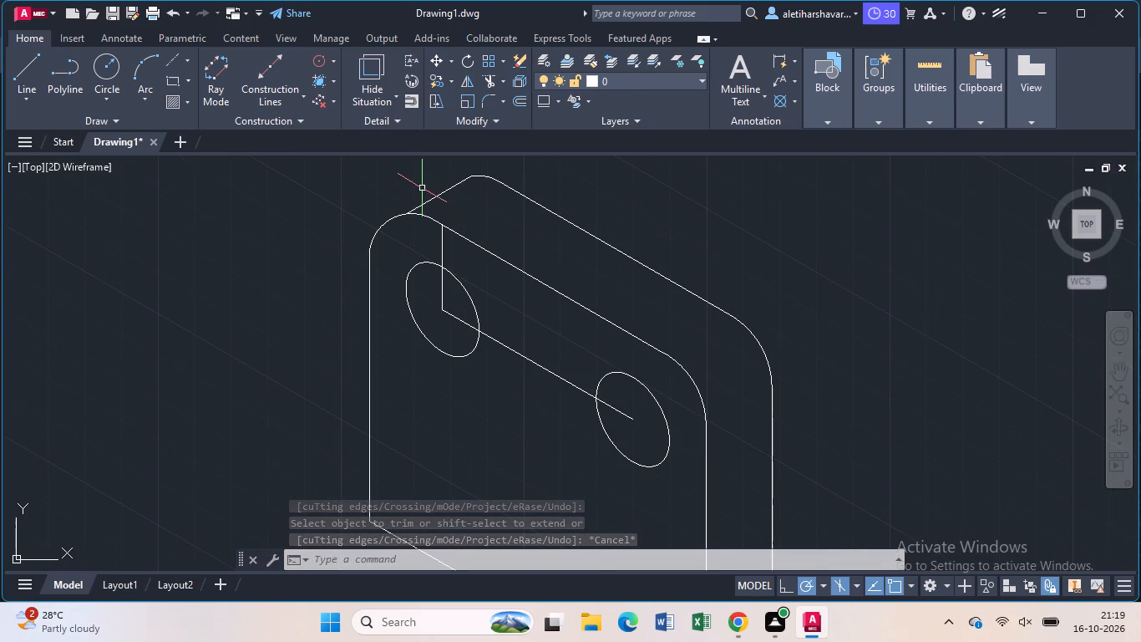
{"action": "scroll", "coordinate": [422, 188], "scroll_direction": "down", "scroll_amount": 1}
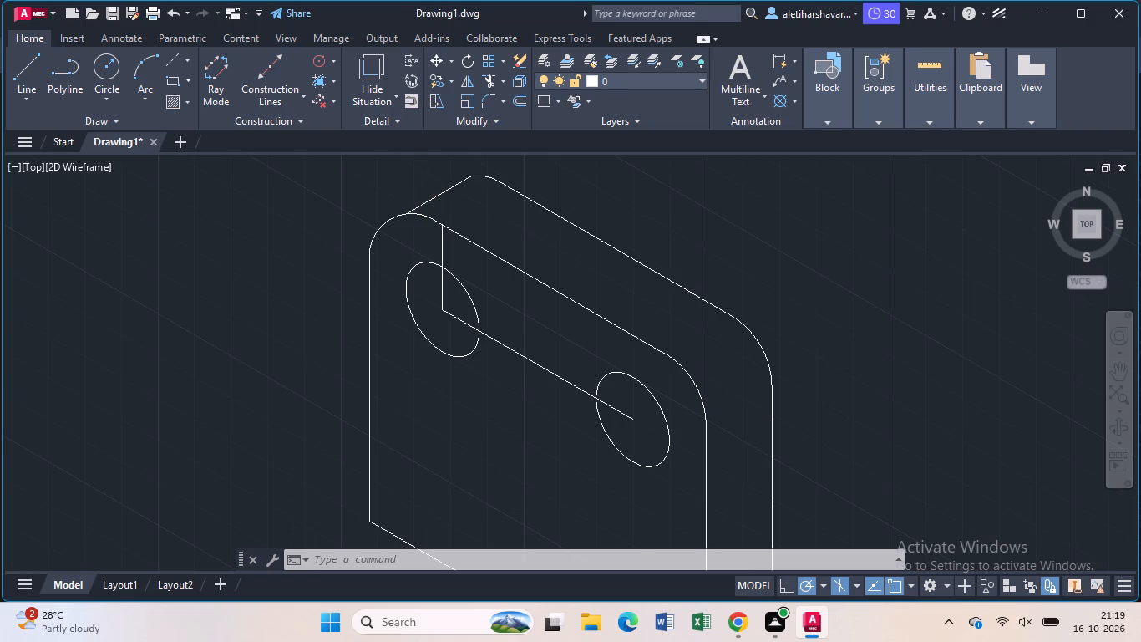
{"action": "scroll", "coordinate": [422, 188], "scroll_direction": "up", "scroll_amount": 1}
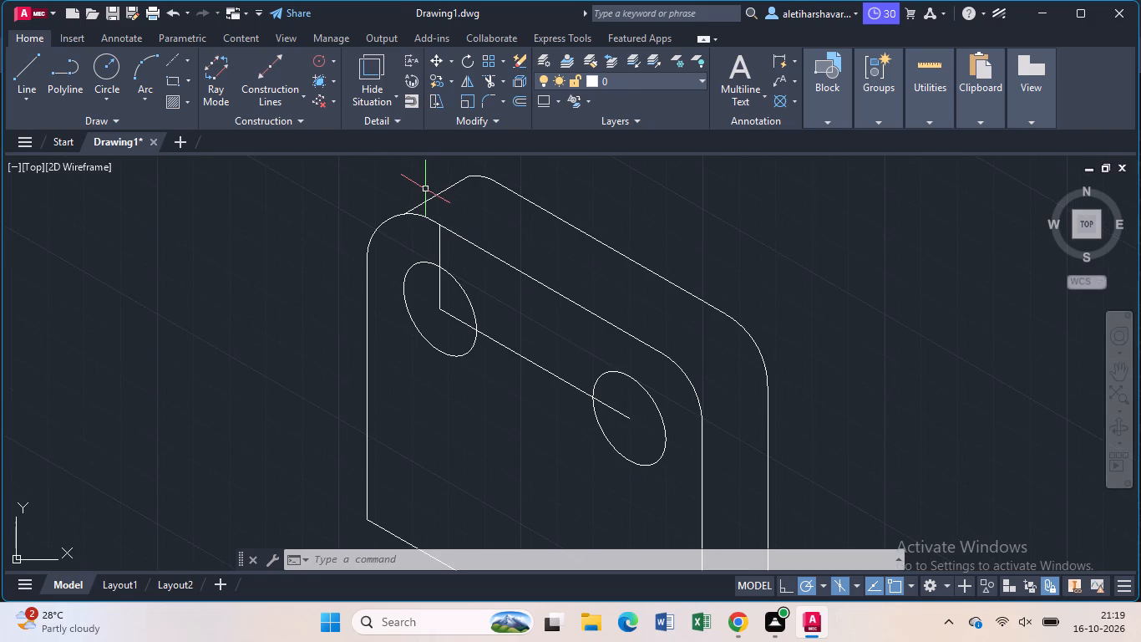
{"action": "left_click", "coordinate": [429, 201]}
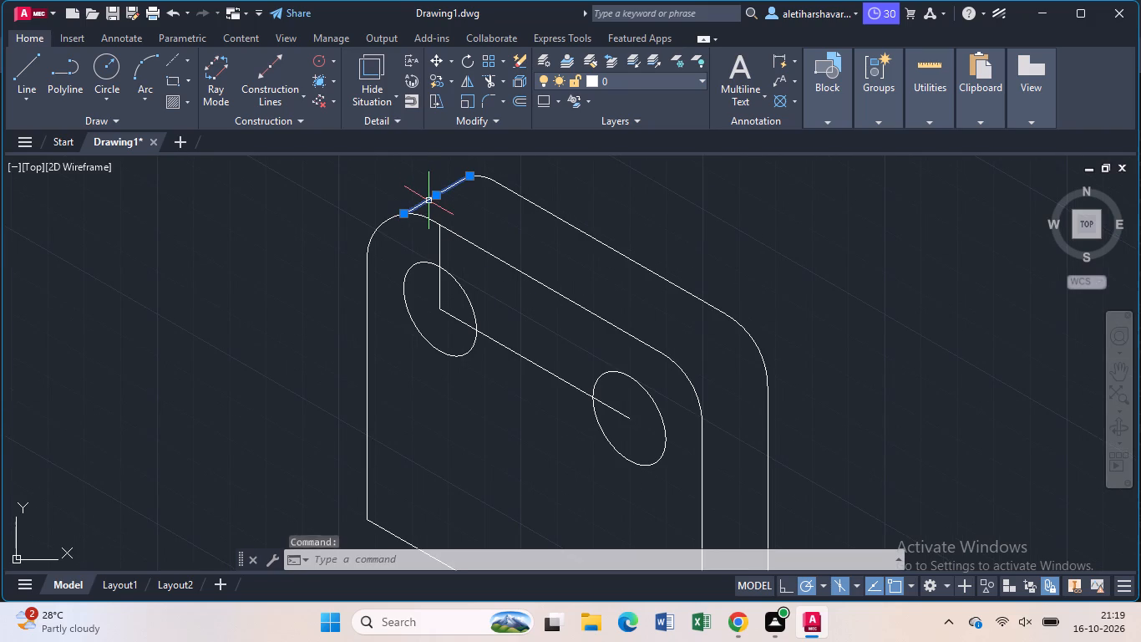
{"action": "key", "text": "Escape"}
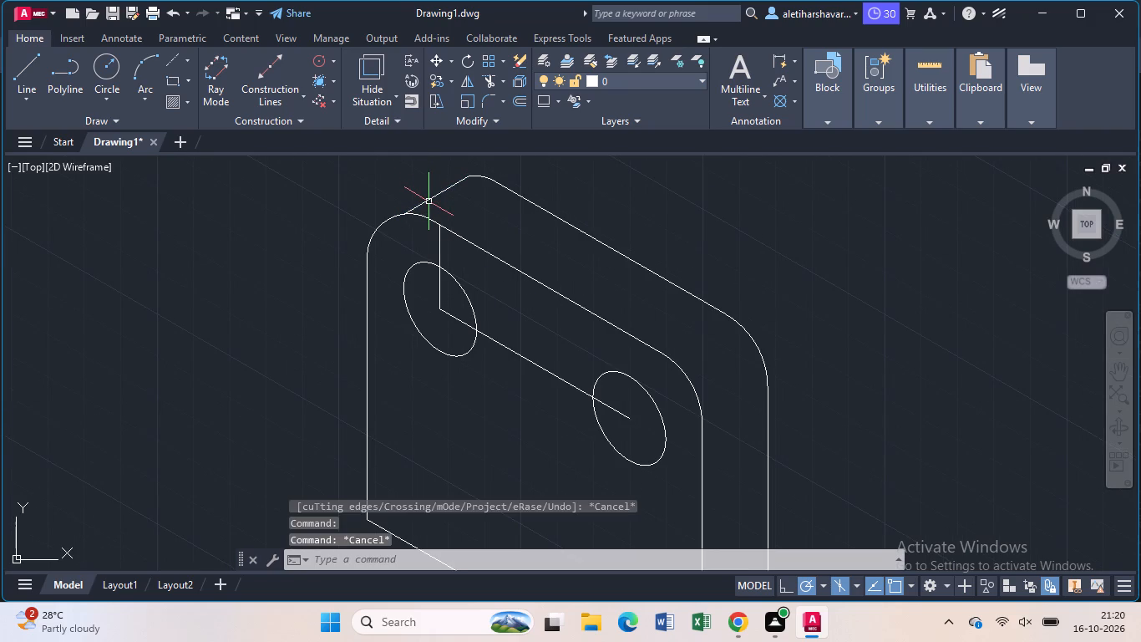
{"action": "left_click", "coordinate": [429, 201]}
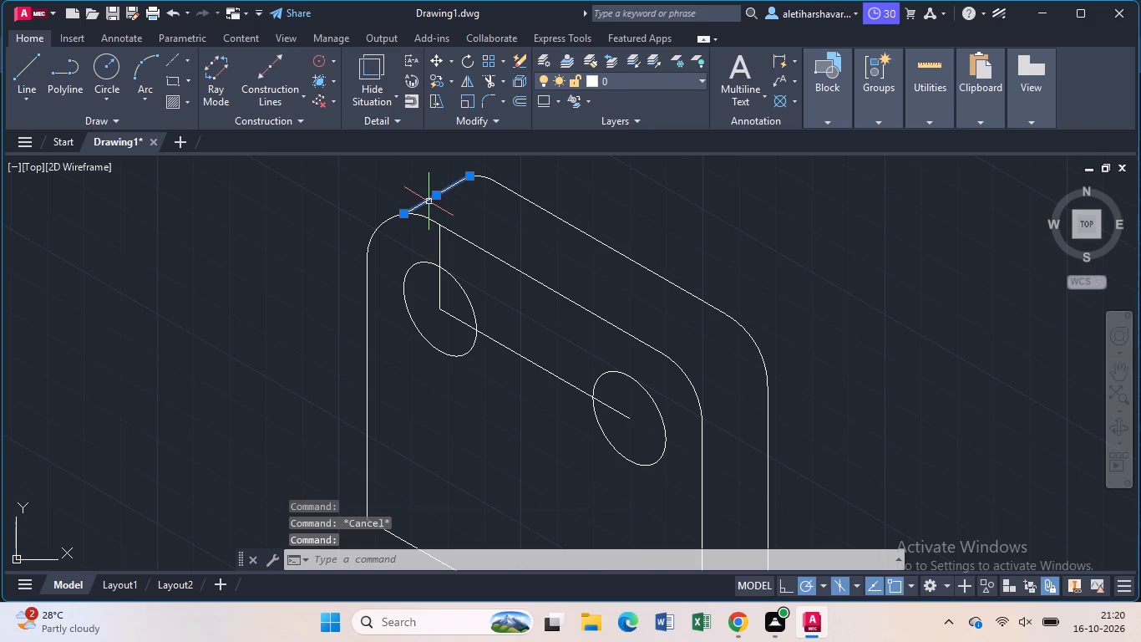
{"action": "key", "text": "Delete"}
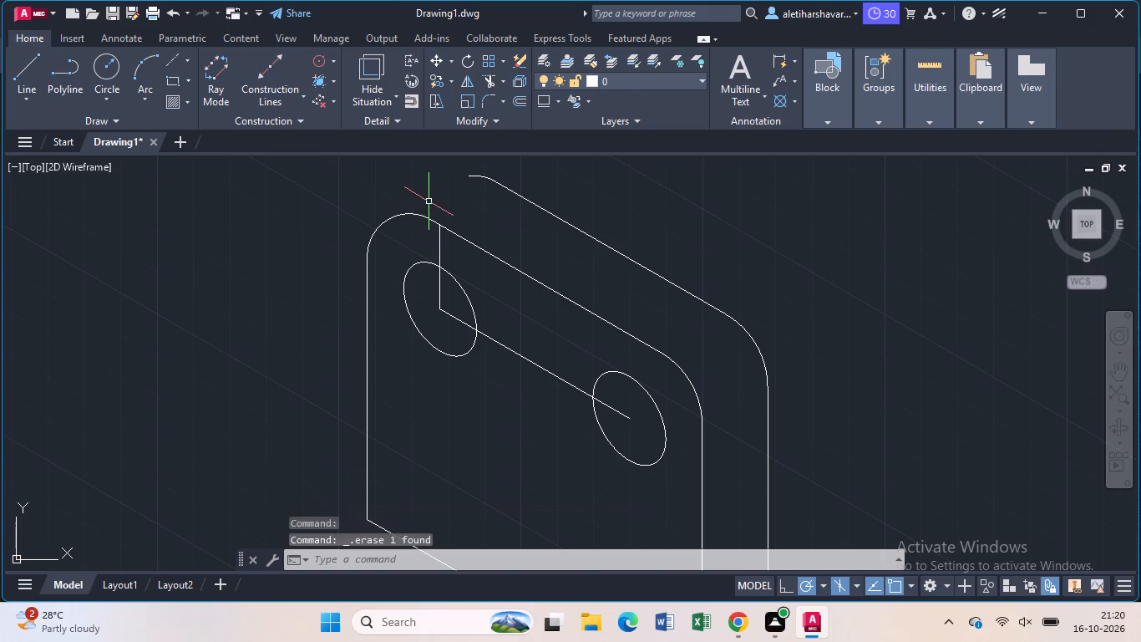
Extend the back face's upper-left corner arc down to the front face's outline.
{"action": "type", "text": "ex"}
{"action": "key", "text": "Return"}
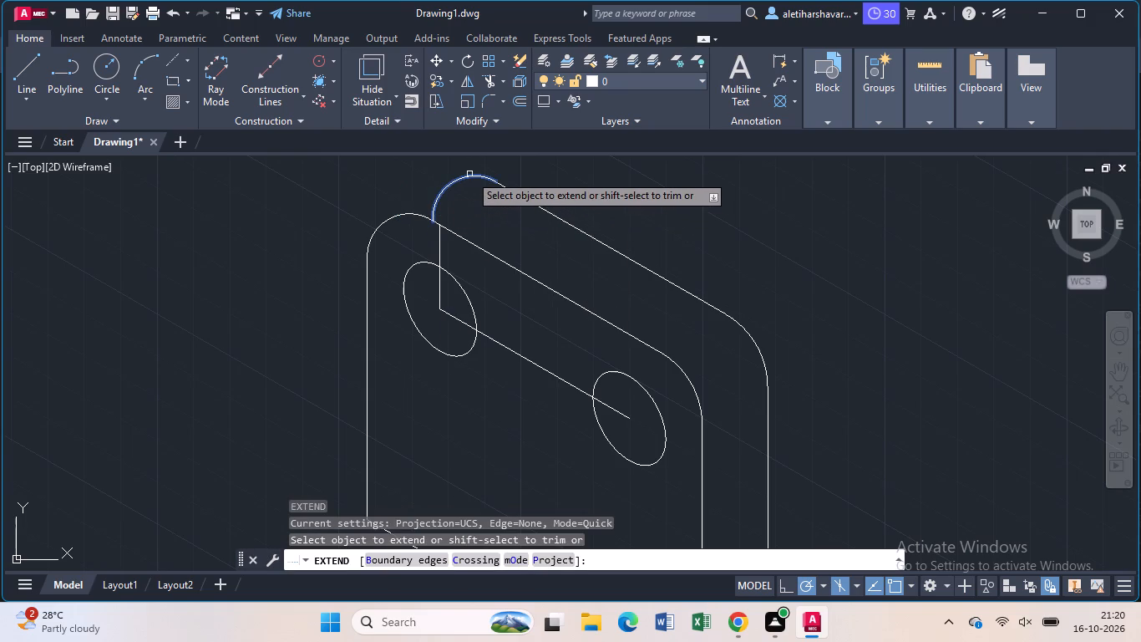
{"action": "left_click", "coordinate": [469, 174]}
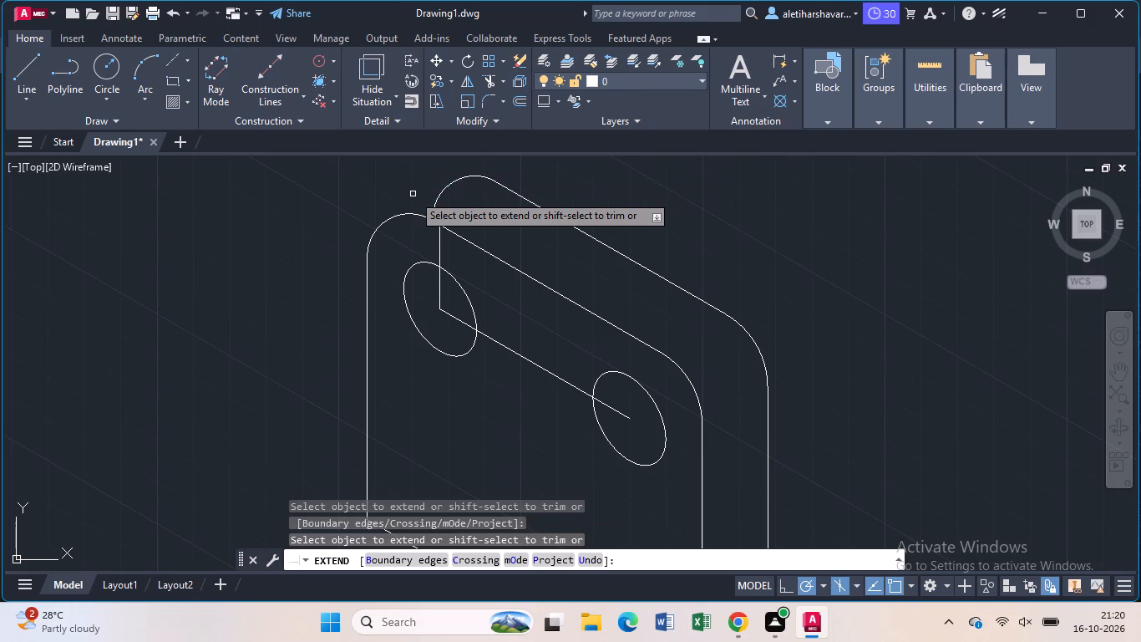
{"action": "key", "text": "Escape"}
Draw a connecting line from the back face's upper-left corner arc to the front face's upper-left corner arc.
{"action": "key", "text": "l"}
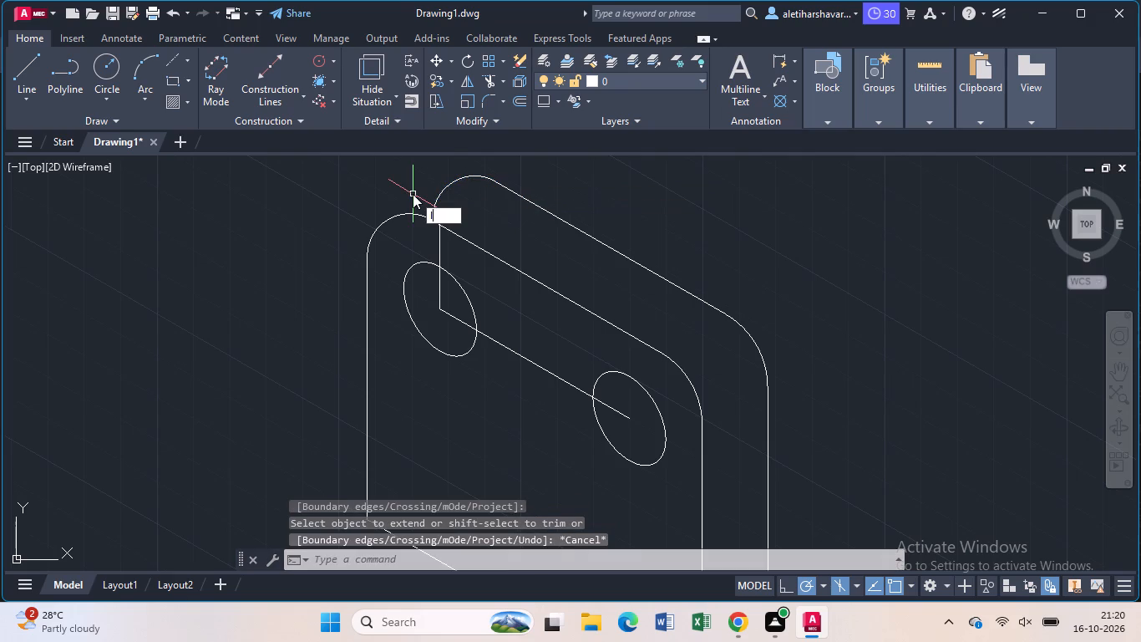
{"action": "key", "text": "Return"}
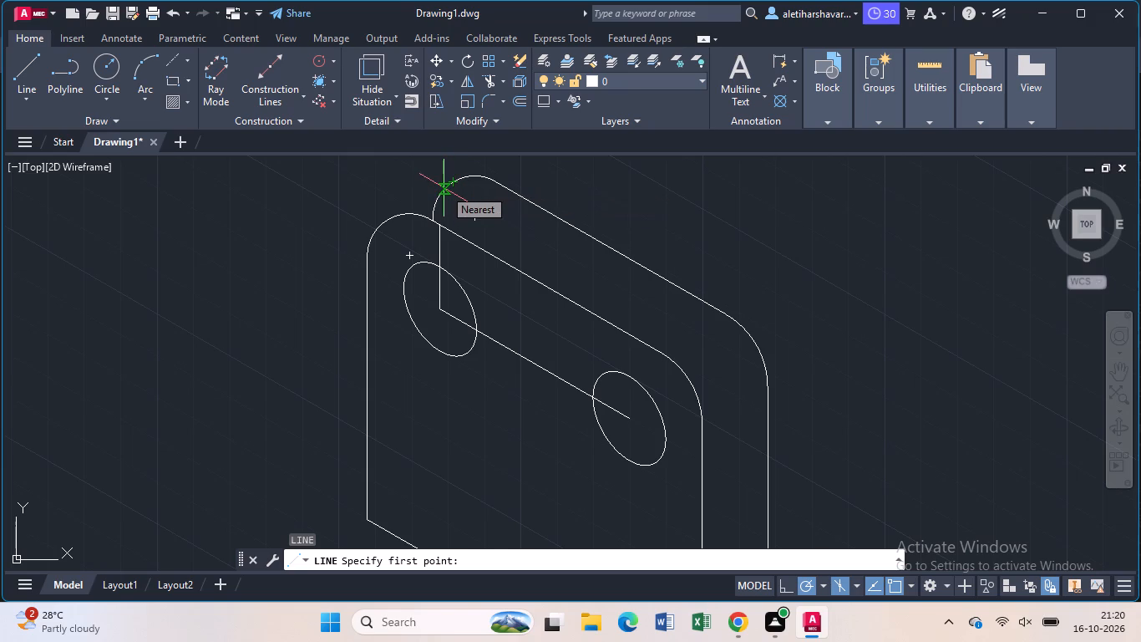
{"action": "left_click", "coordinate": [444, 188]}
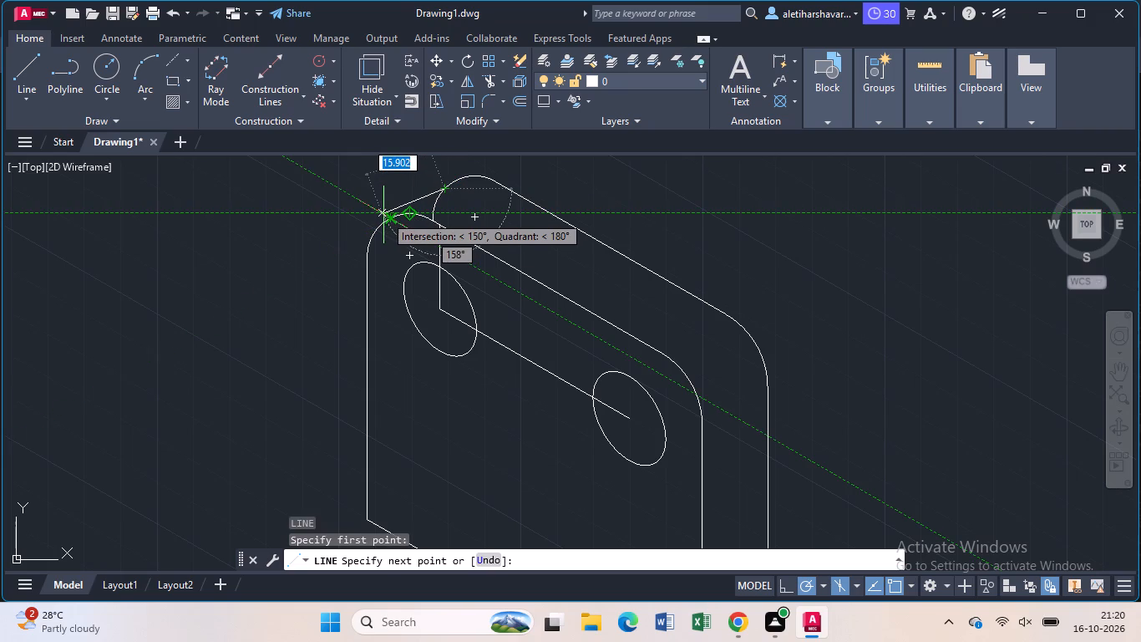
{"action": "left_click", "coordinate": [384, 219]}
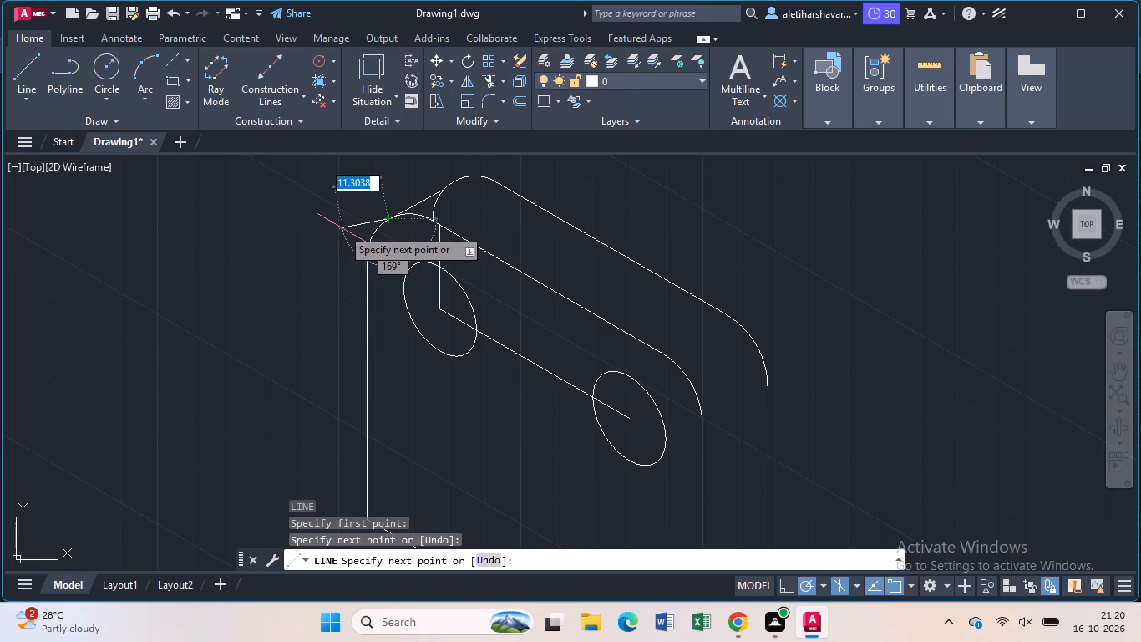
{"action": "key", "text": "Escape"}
Trim away the part of the back face's upper-left corner arc that lies below the connecting line.
{"action": "type", "text": "tr"}
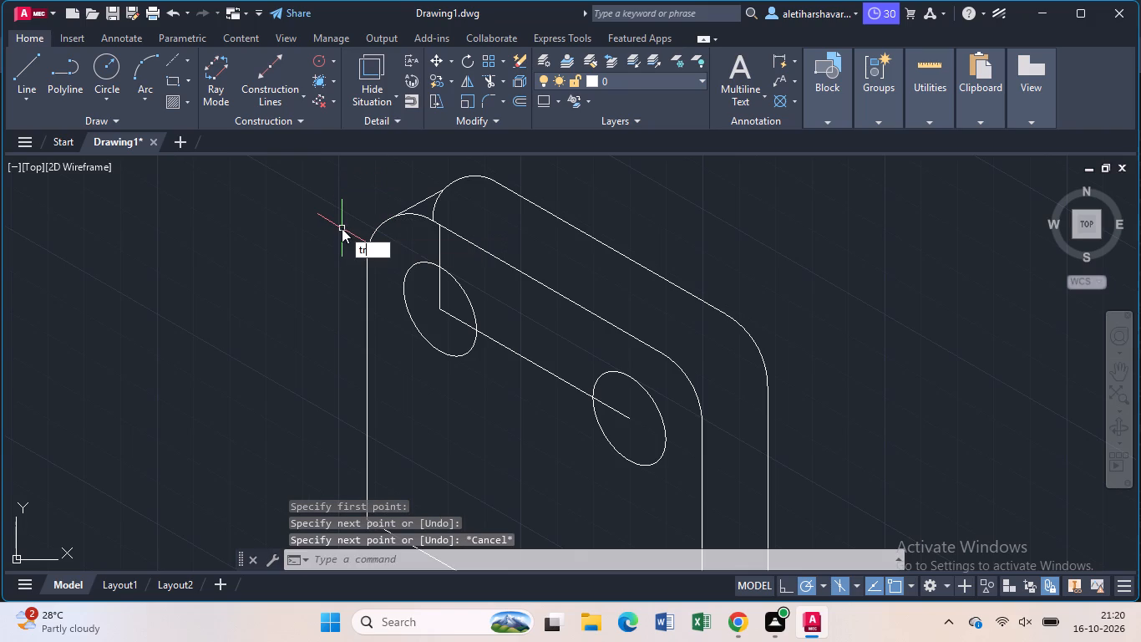
{"action": "key", "text": "Return"}
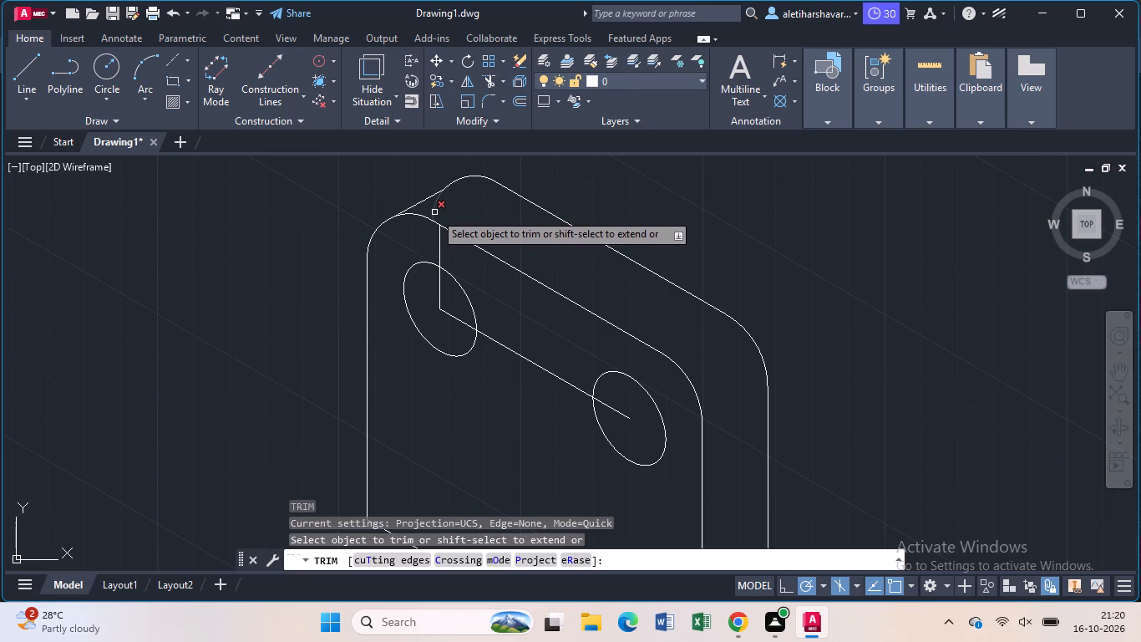
{"action": "left_click", "coordinate": [434, 212]}
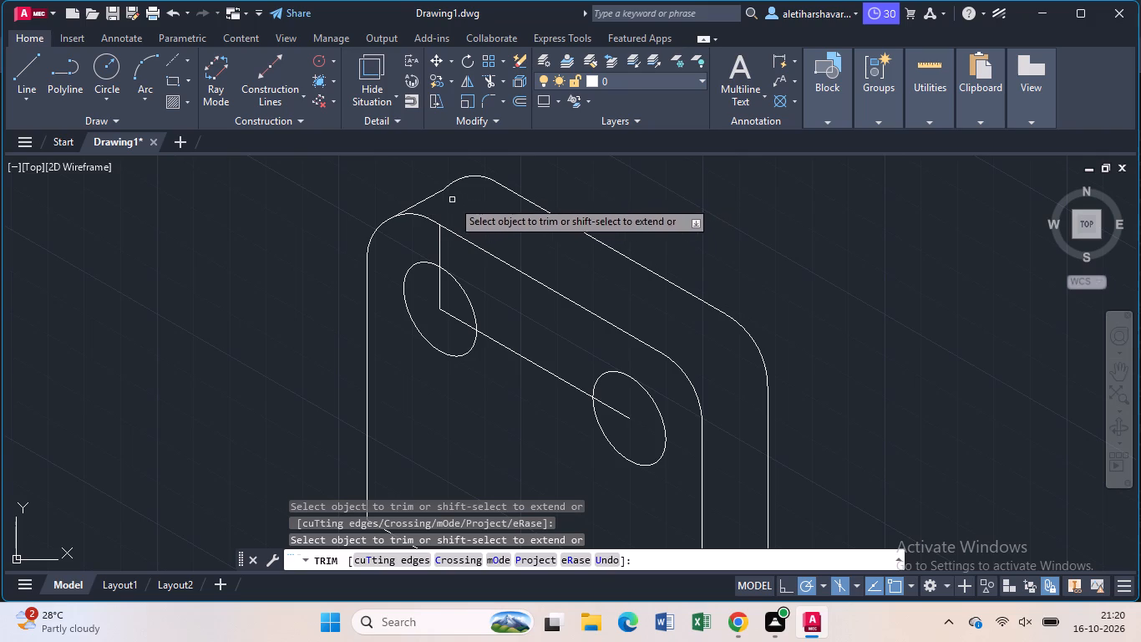
{"action": "key", "text": "Escape"}
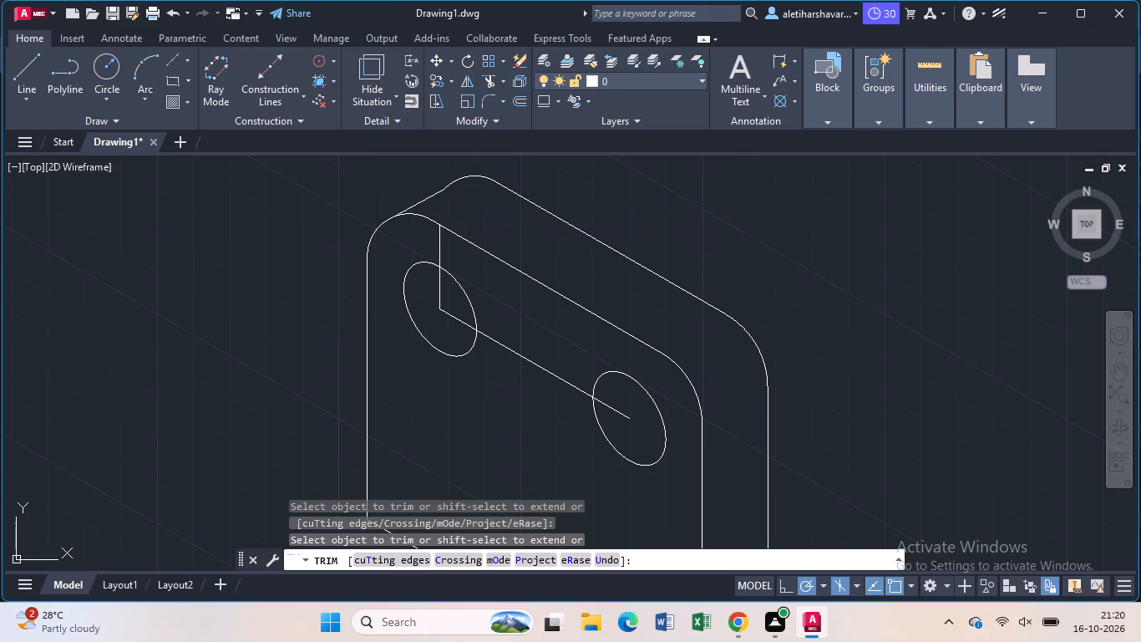
Draw another connecting line from slightly higher on the back corner arc to the front face's upper-left corner arc.
{"action": "key", "text": "l"}
{"action": "key", "text": "Return"}
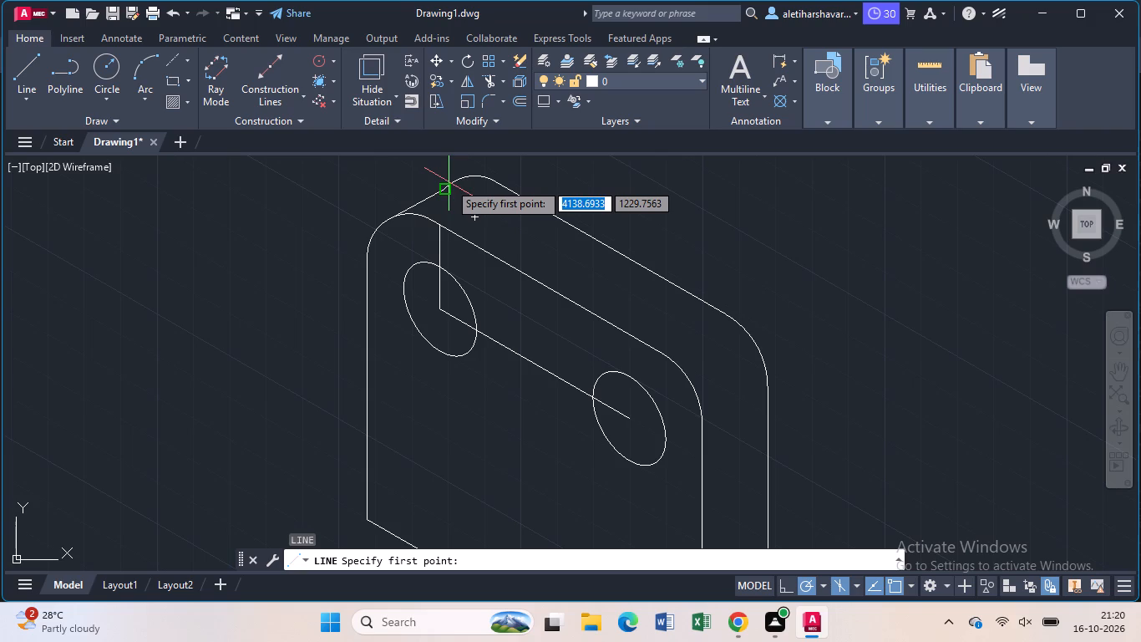
{"action": "scroll", "coordinate": [449, 182], "scroll_direction": "up", "scroll_amount": 1}
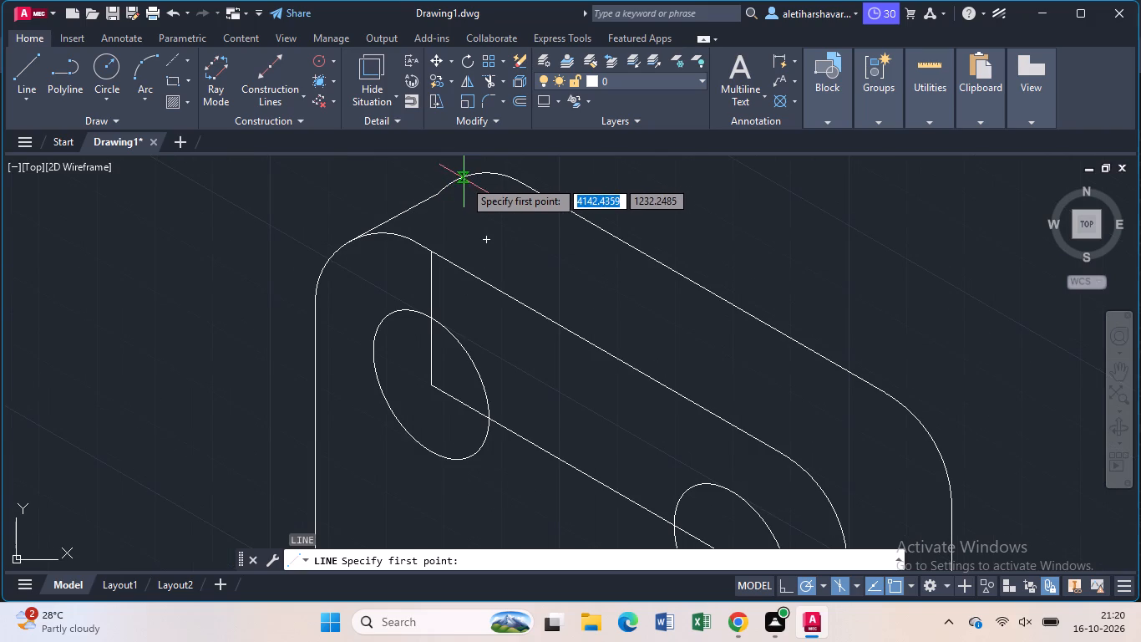
{"action": "left_click", "coordinate": [457, 181]}
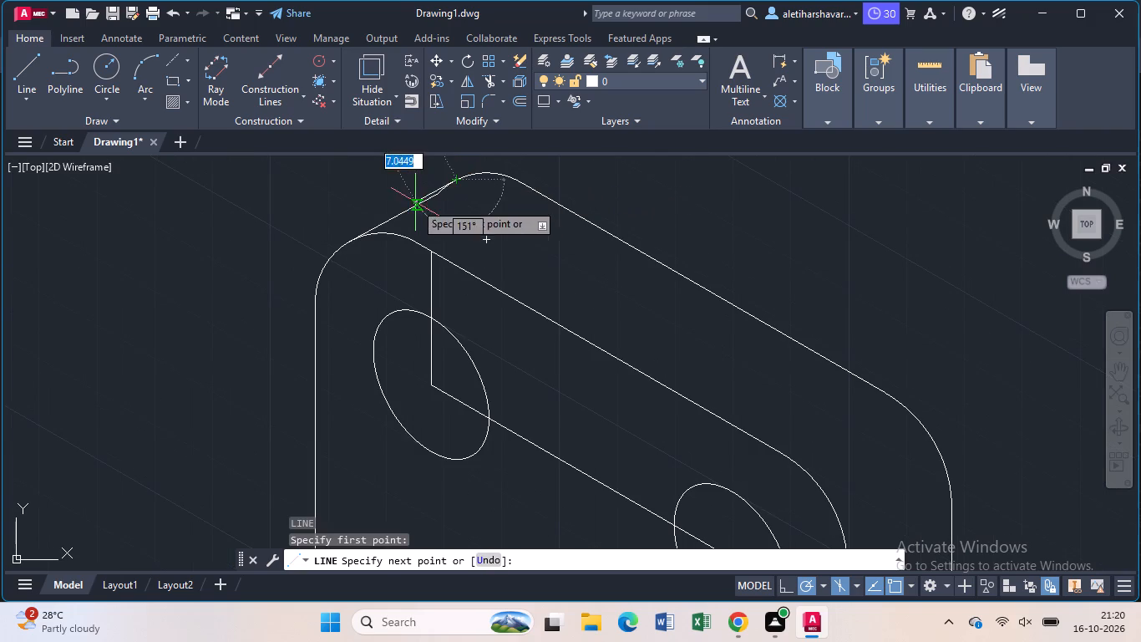
{"action": "left_click", "coordinate": [357, 237]}
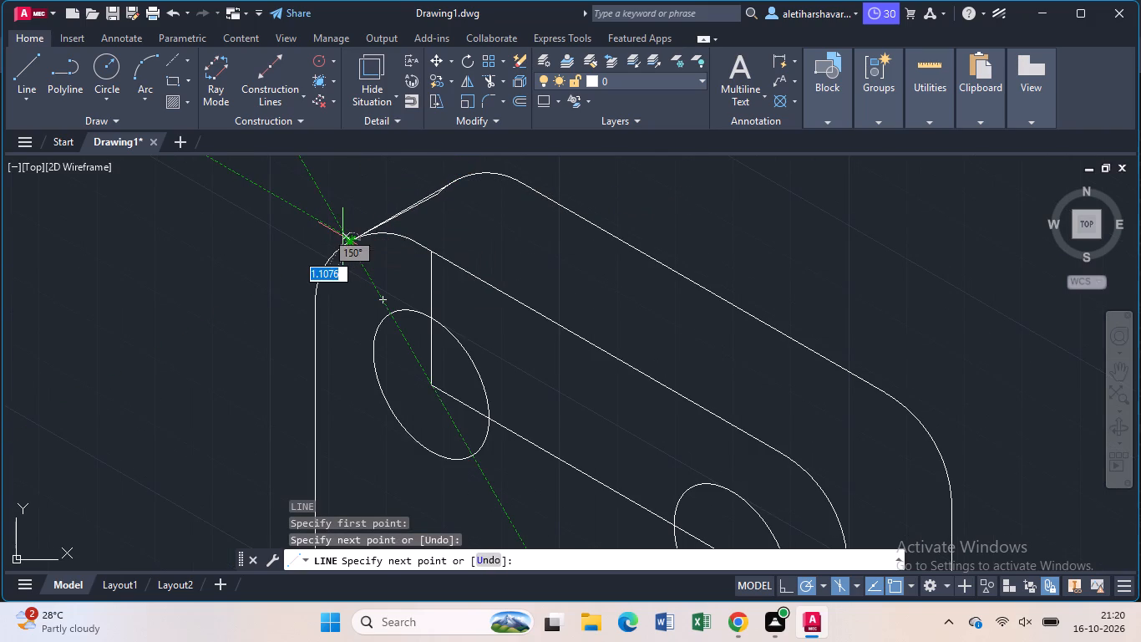
{"action": "key", "text": "Escape"}
Trim away the earlier connecting line and the leftover back arc below the new connecting line.
{"action": "type", "text": "tr"}
{"action": "key", "text": "Return"}
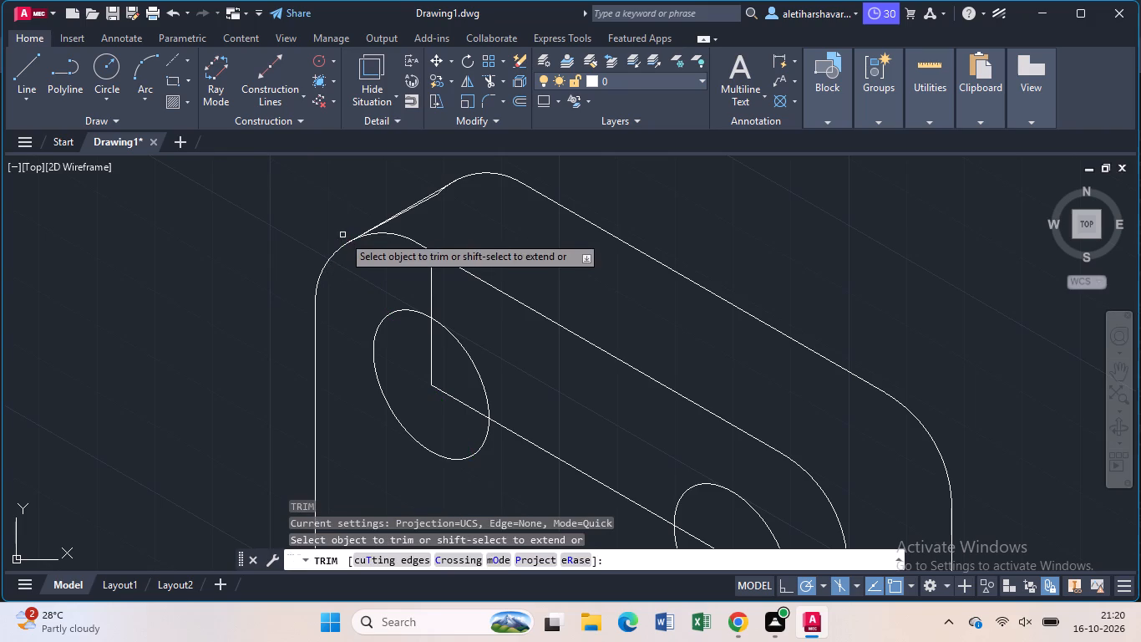
{"action": "left_click", "coordinate": [435, 196]}
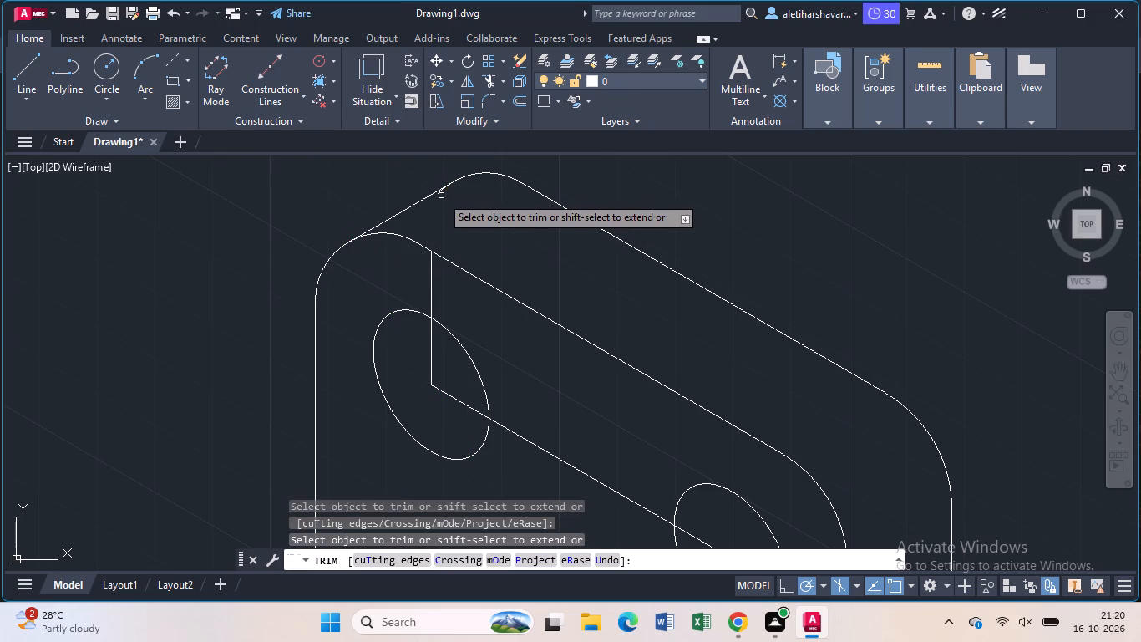
{"action": "scroll", "coordinate": [441, 196], "scroll_direction": "up", "scroll_amount": 1}
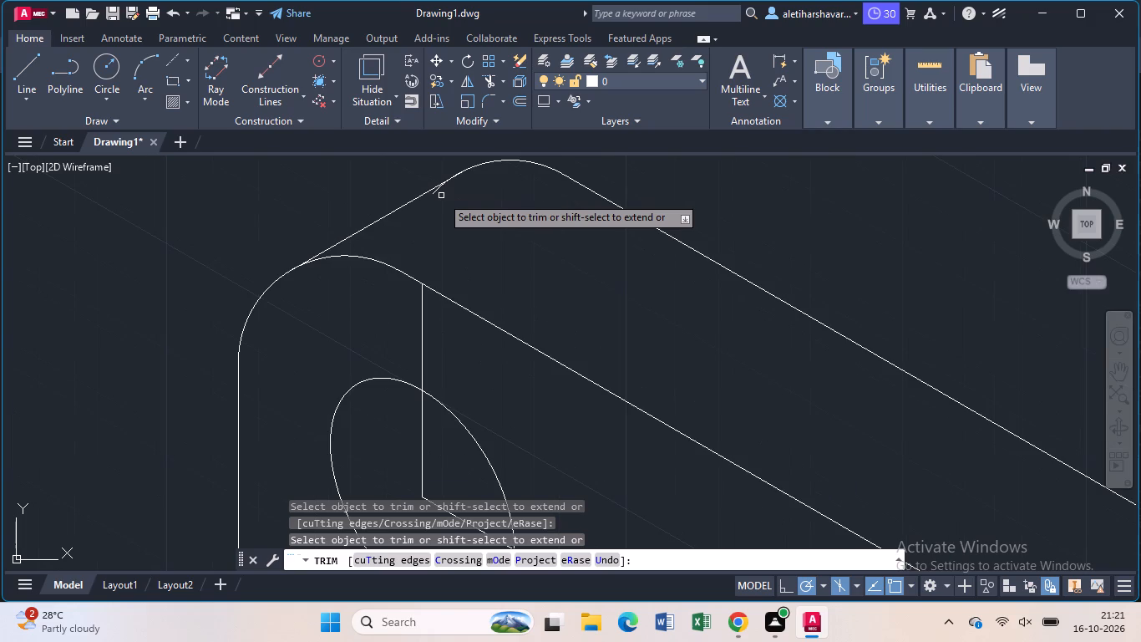
{"action": "left_click", "coordinate": [437, 190]}
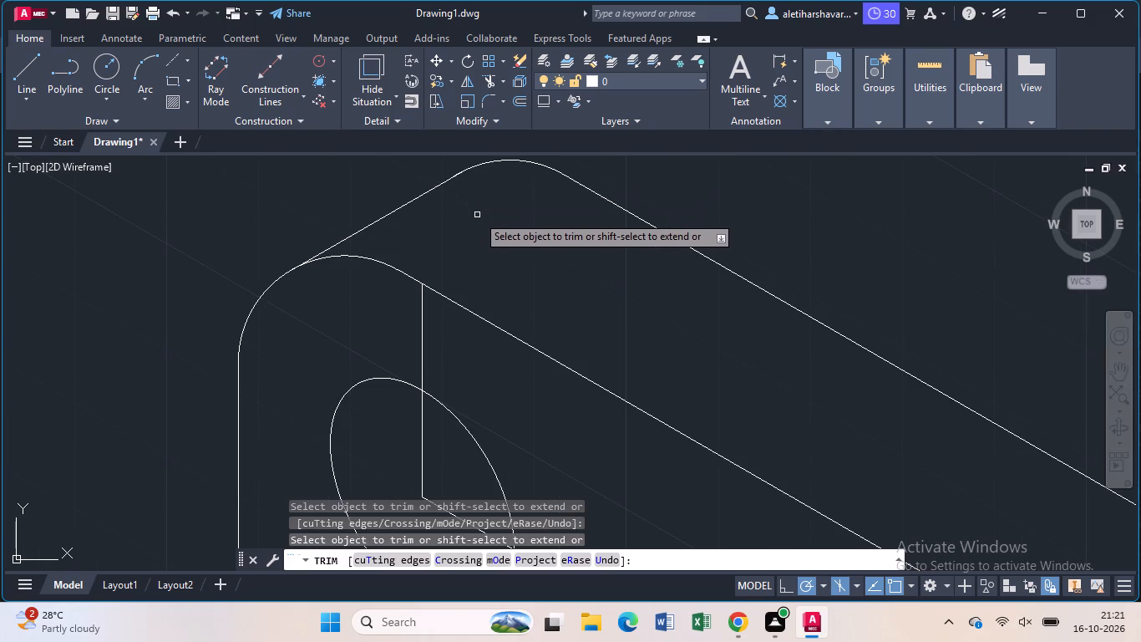
{"action": "key", "text": "Escape"}
Draw lines from the front face's lower-right corner, 20 along the bottom edge at 150° and 40 straight up.
{"action": "scroll", "coordinate": [481, 217], "scroll_direction": "down", "scroll_amount": 2}
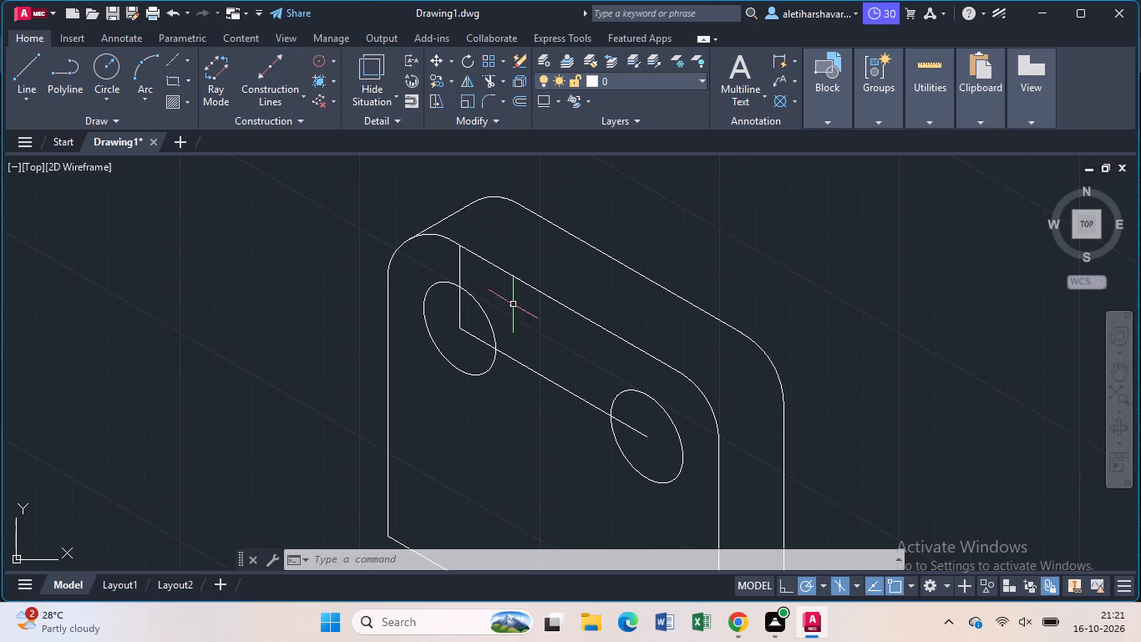
{"action": "scroll", "coordinate": [539, 297], "scroll_direction": "down", "scroll_amount": 2}
{"action": "middle_click_drag", "start_coordinate": [546, 354], "coordinate": [551, 257]}
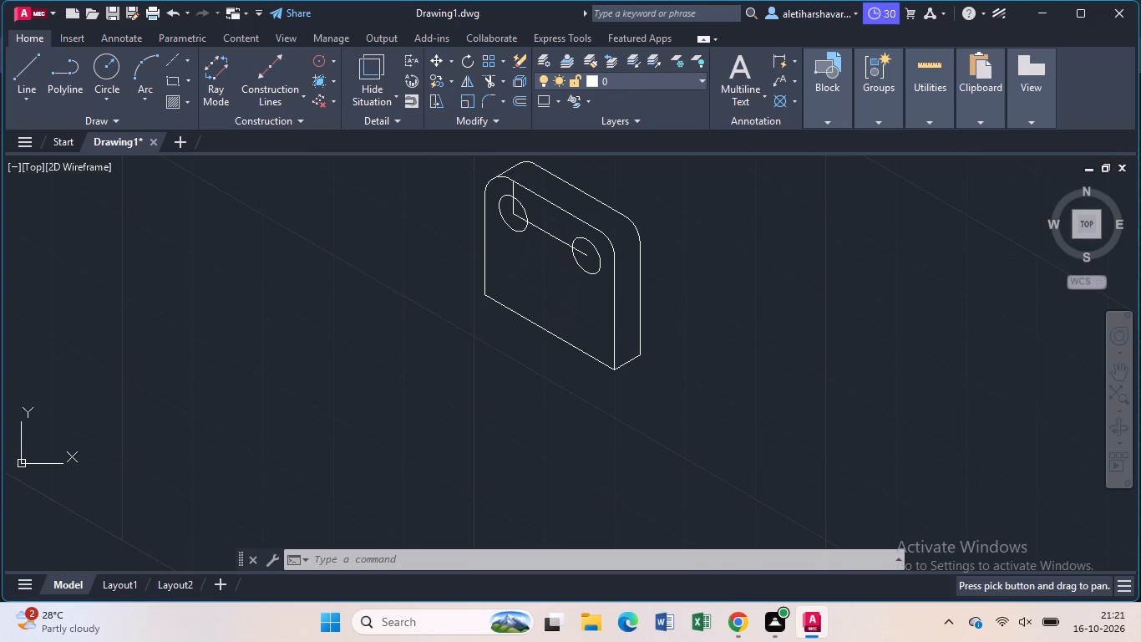
{"action": "key", "text": "Escape"}
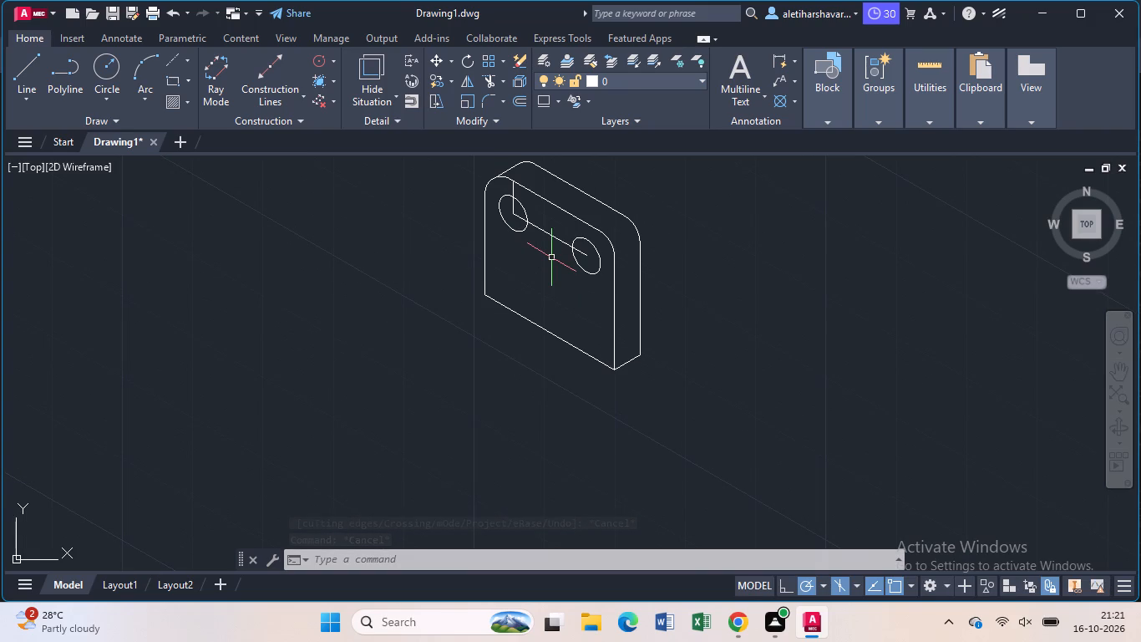
{"action": "key", "text": "l"}
{"action": "key", "text": "Return"}
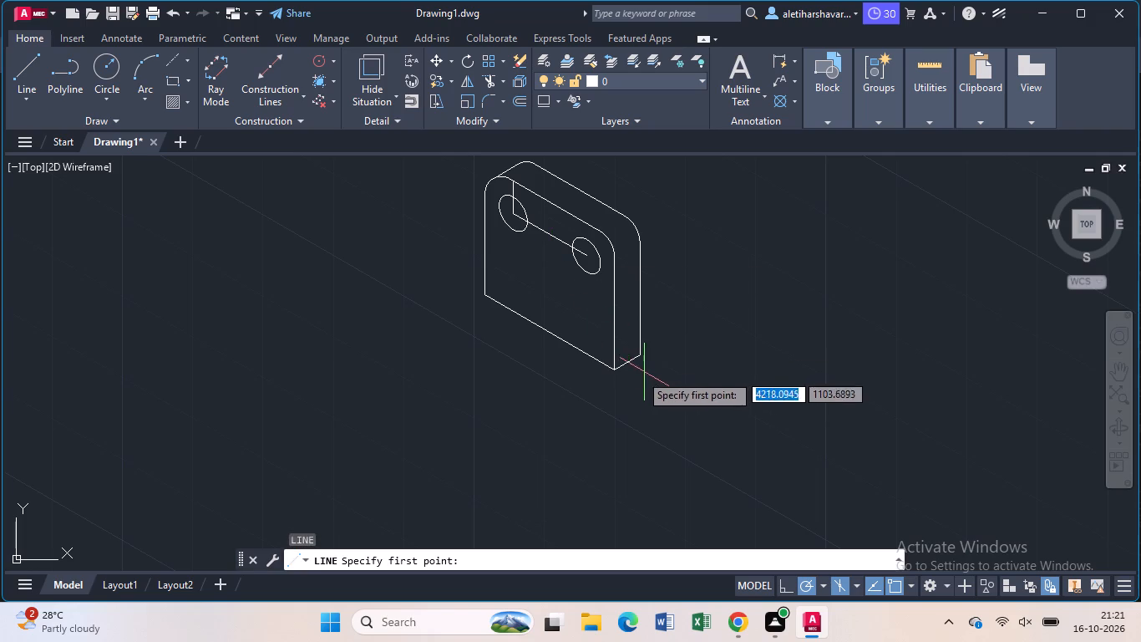
{"action": "left_click", "coordinate": [616, 371]}
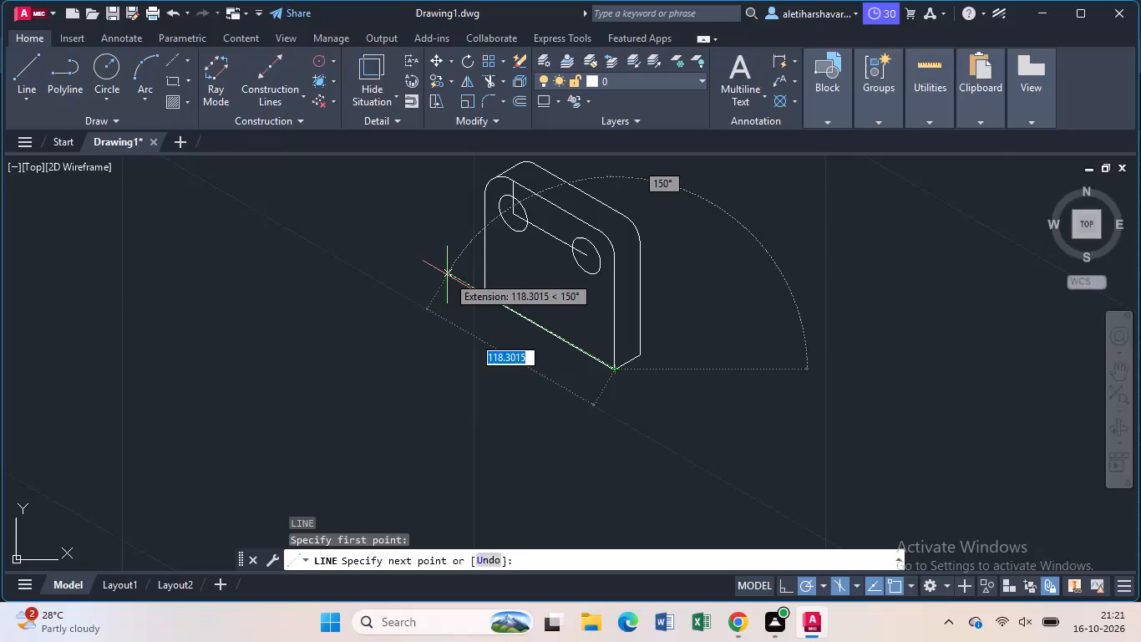
{"action": "type", "text": "20"}
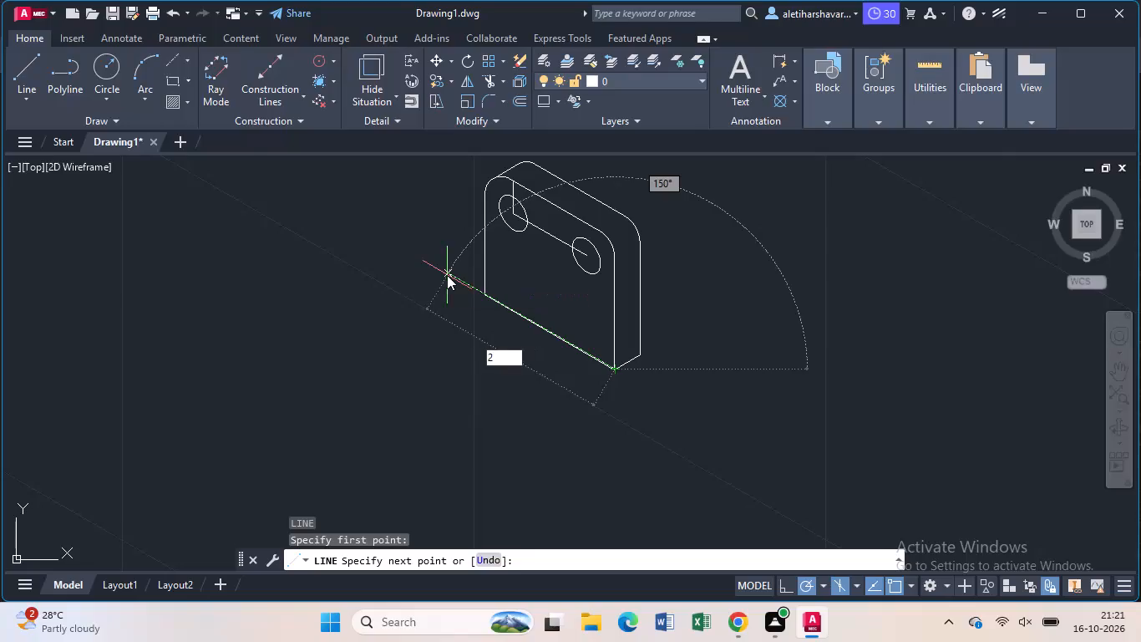
{"action": "key", "text": "Return"}
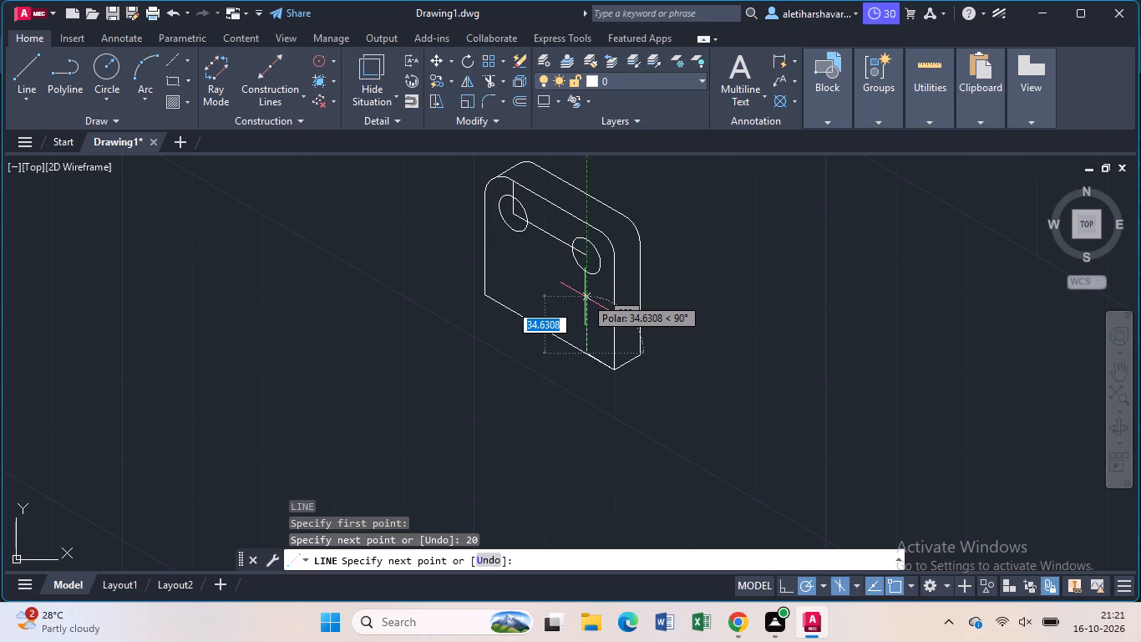
{"action": "key", "text": "4"}
{"action": "key", "text": "0"}
{"action": "key", "text": "Return"}
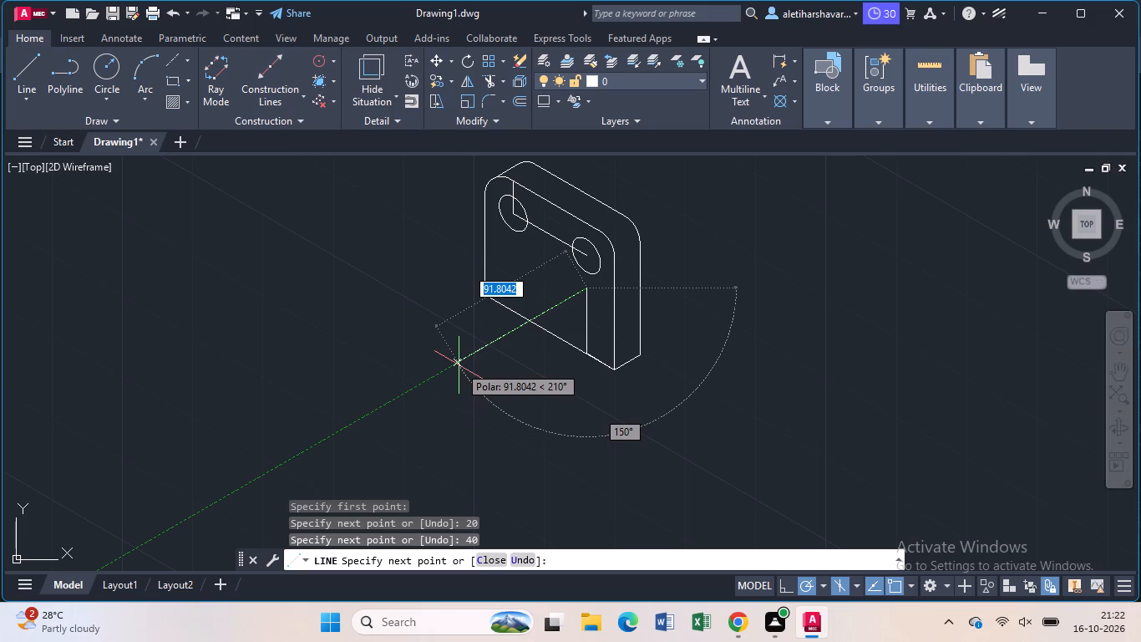
Continue from the 40-high line's top with lines 40 at 210°, 54 at 150° and 40 at 30°, and close back to that top.
{"action": "type", "text": "40"}
{"action": "key", "text": "Return"}
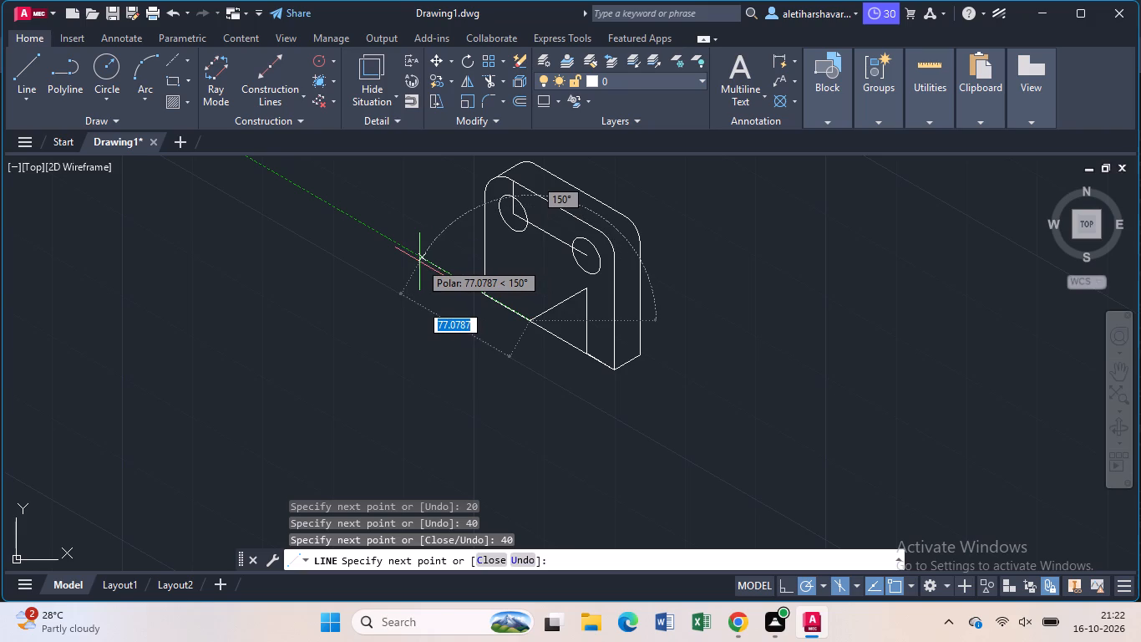
{"action": "type", "text": "54"}
{"action": "key", "text": "Return"}
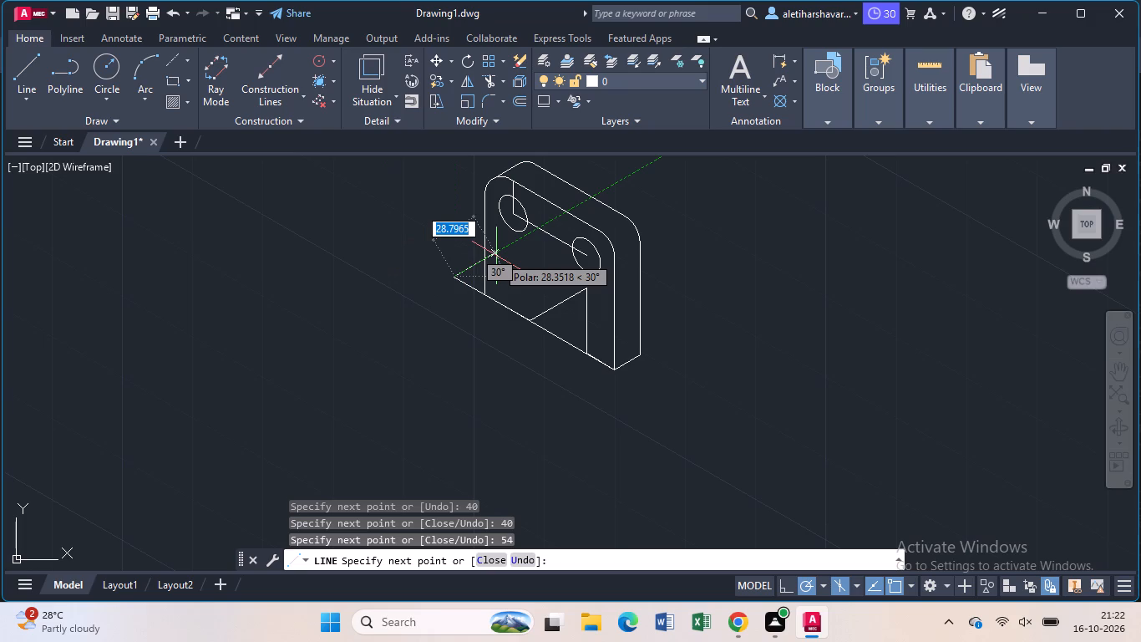
{"action": "key", "text": "4"}
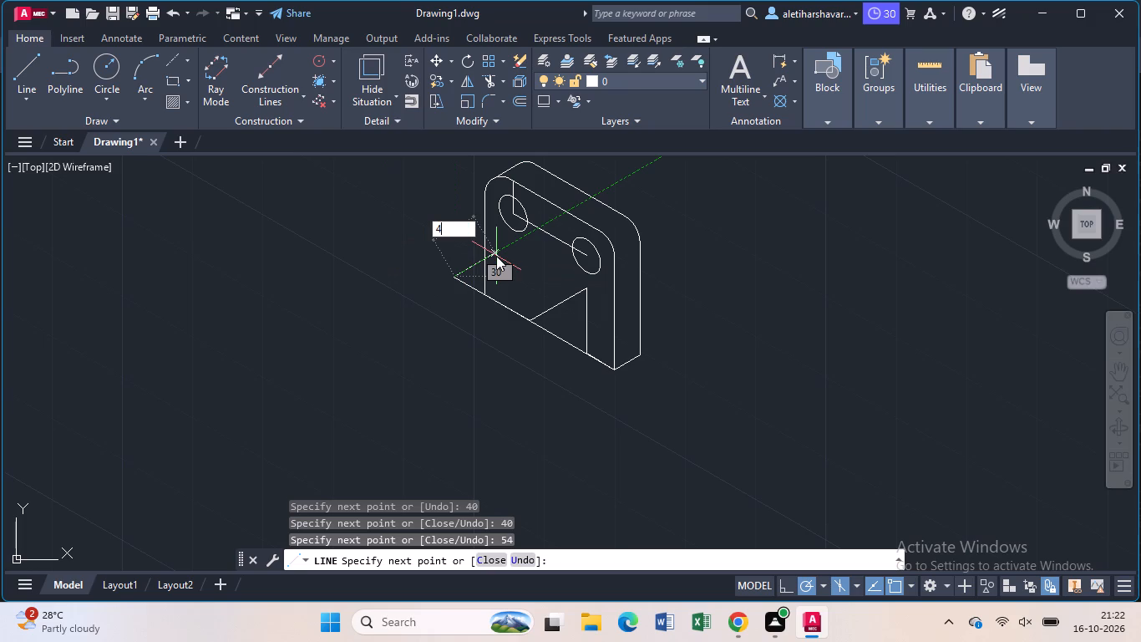
{"action": "key", "text": "0"}
{"action": "key", "text": "Return"}
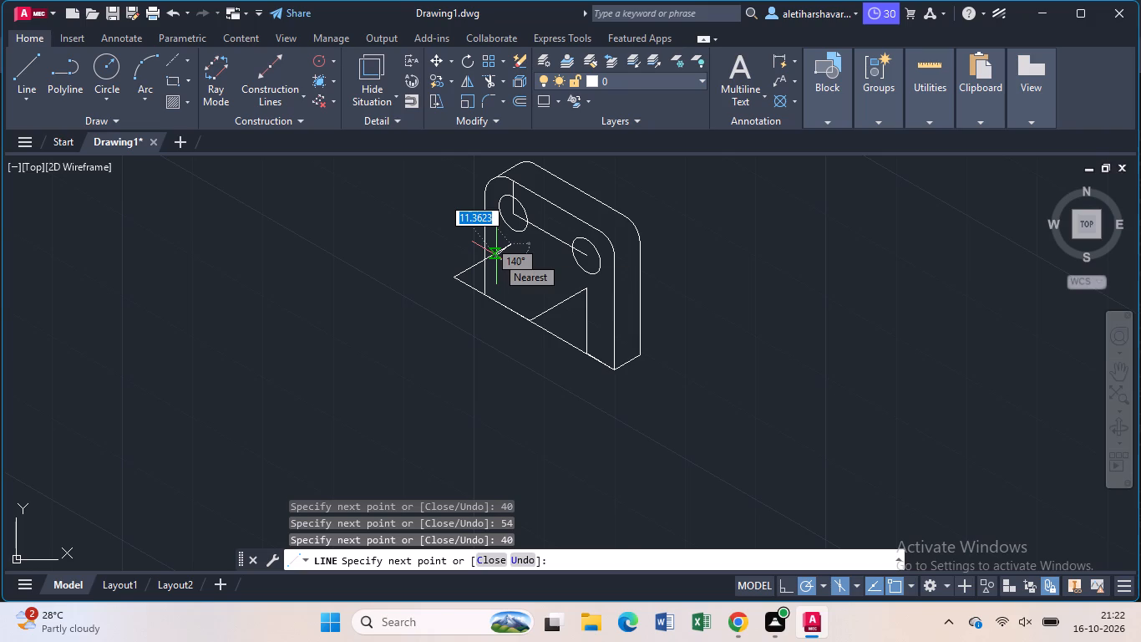
{"action": "left_click", "coordinate": [582, 287]}
{"action": "key", "text": "Escape"}
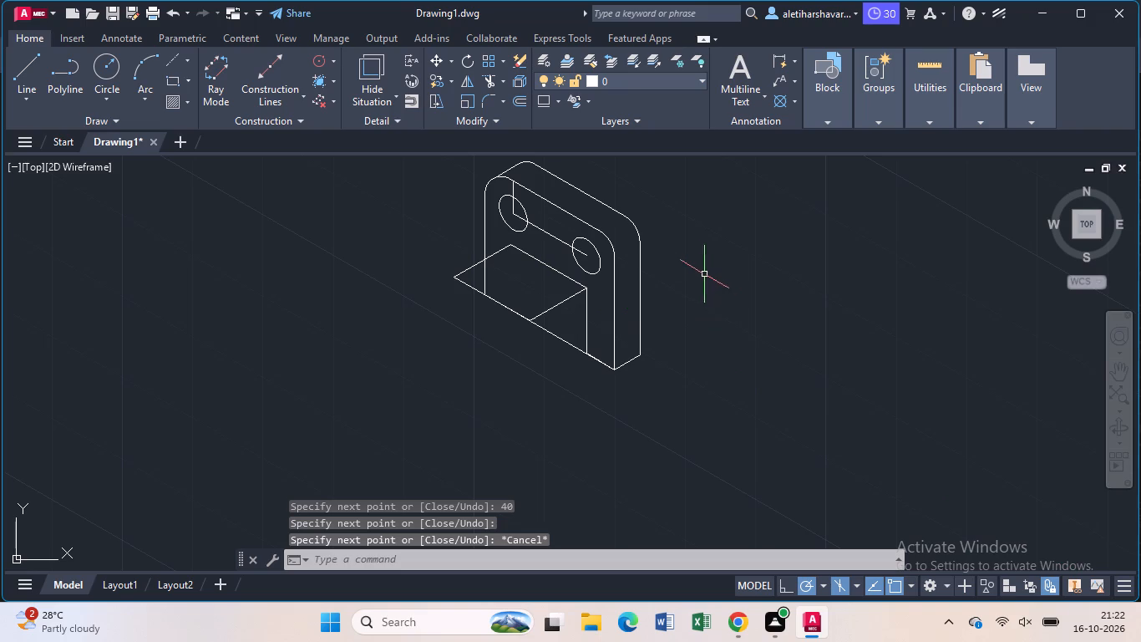
Trim away the plate's bottom edge overlapping the 54 by 40 outline and the left vertical edge crossing that outline.
{"action": "type", "text": "tr"}
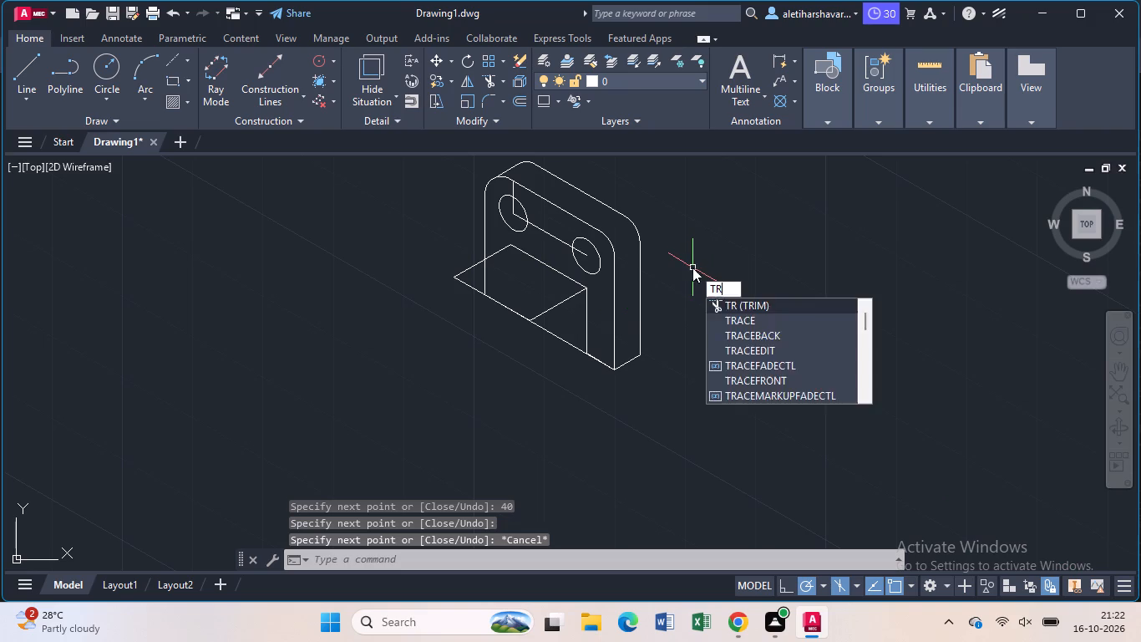
{"action": "key", "text": "Return"}
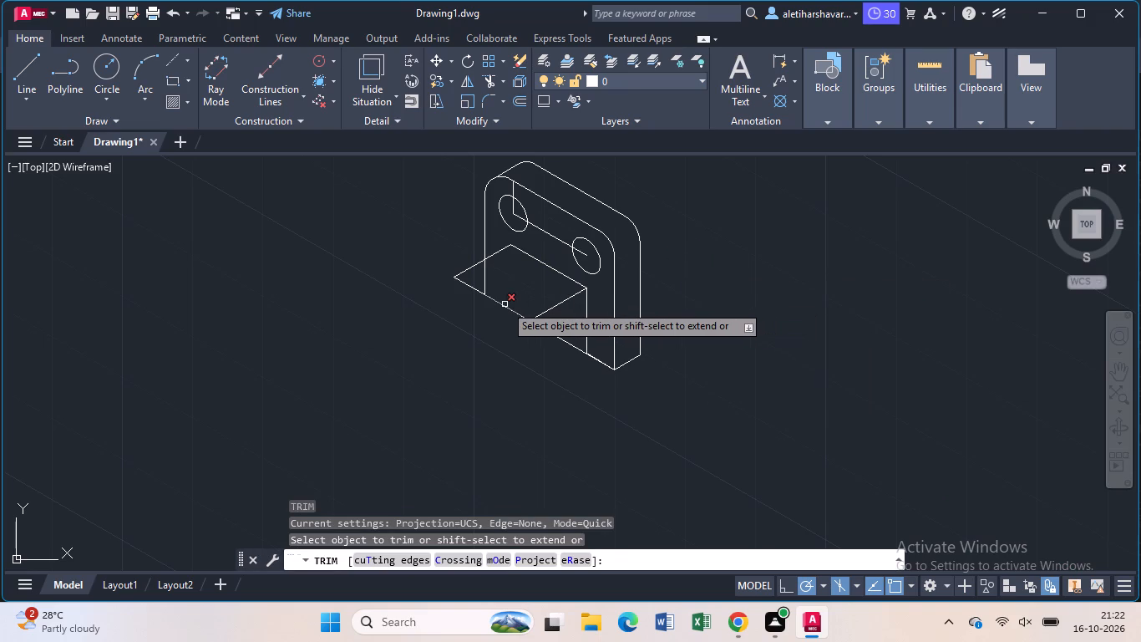
{"action": "left_click", "coordinate": [505, 304]}
{"action": "left_click", "coordinate": [484, 278]}
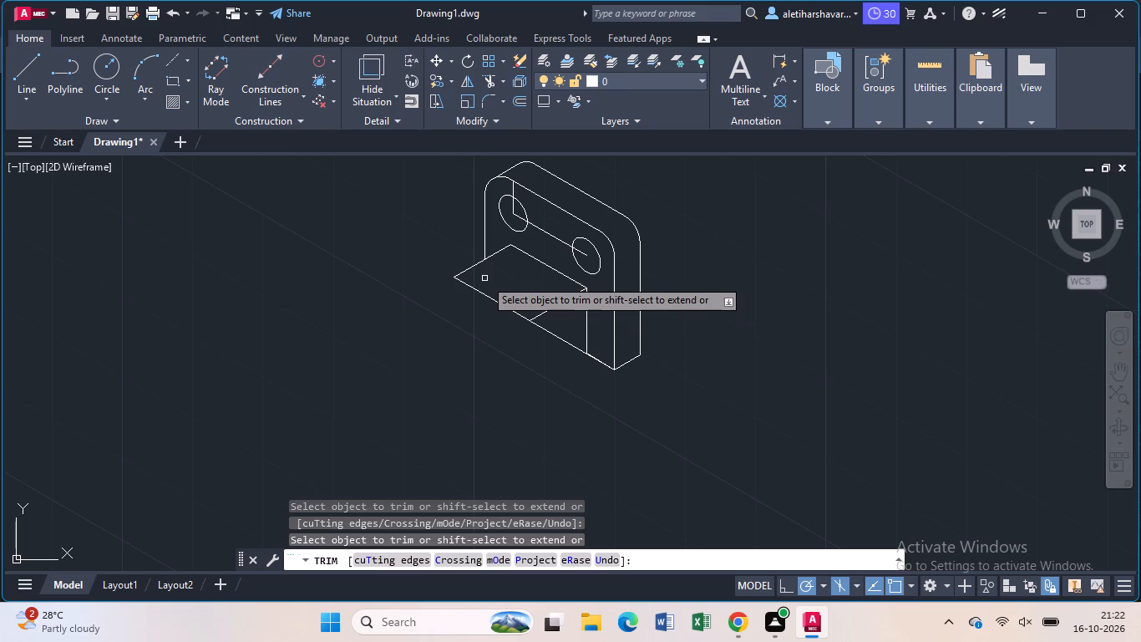
{"action": "key", "text": "Escape"}
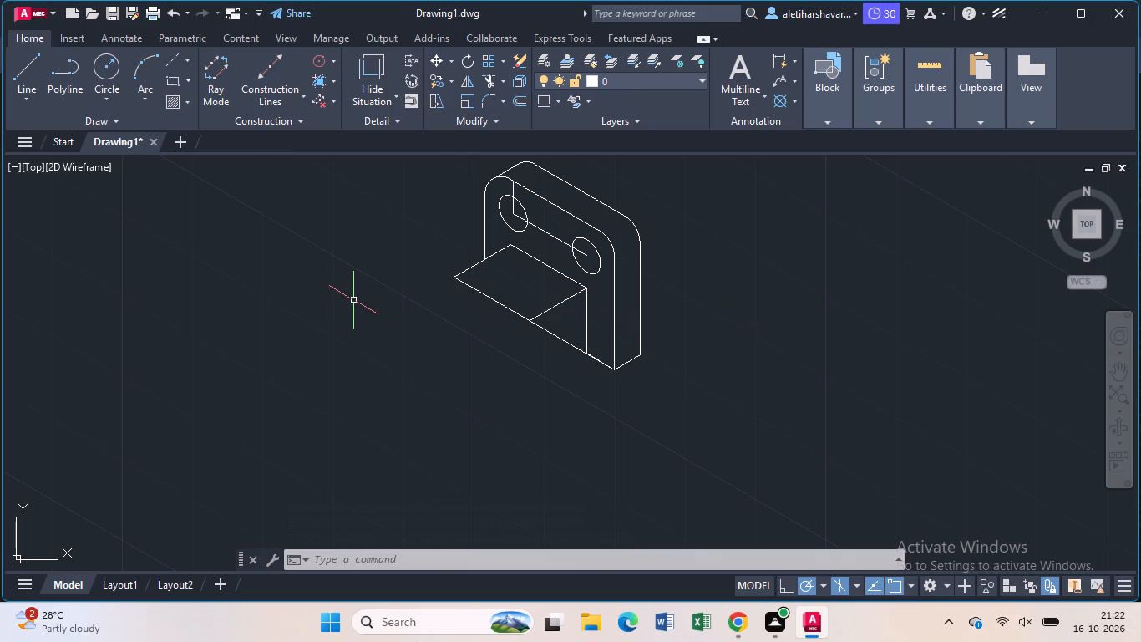
Draw lines from the block's back-edge midpoint to the plate's front top-edge midpoint, 6 along that edge at 330°, and about 84 at 240°.
{"action": "key", "text": "l"}
{"action": "key", "text": "Return"}
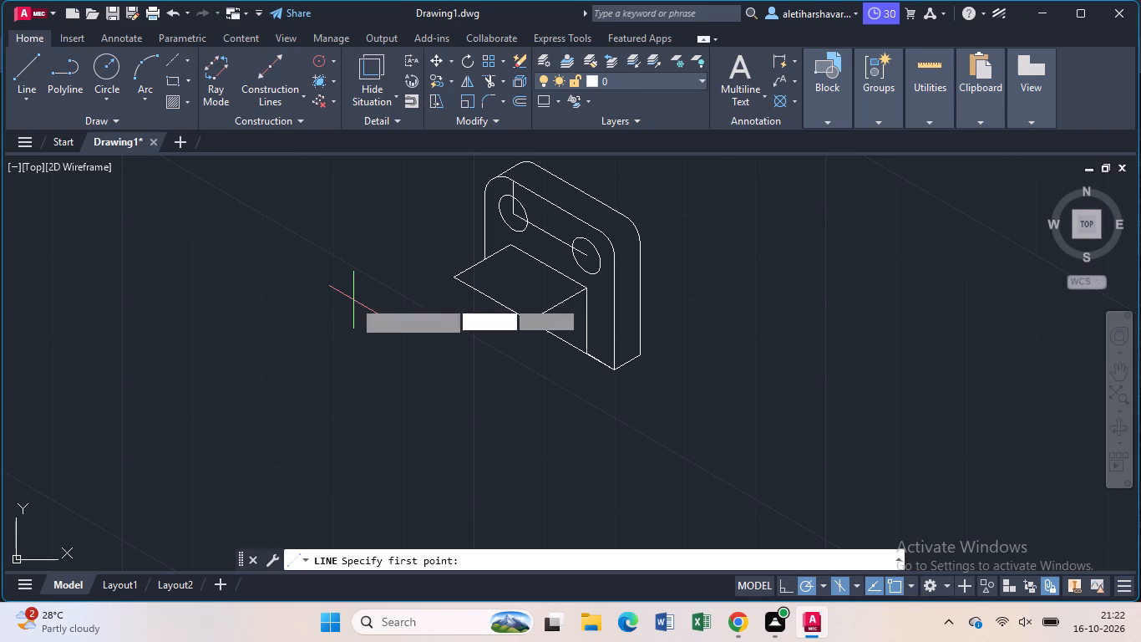
{"action": "left_click", "coordinate": [546, 266]}
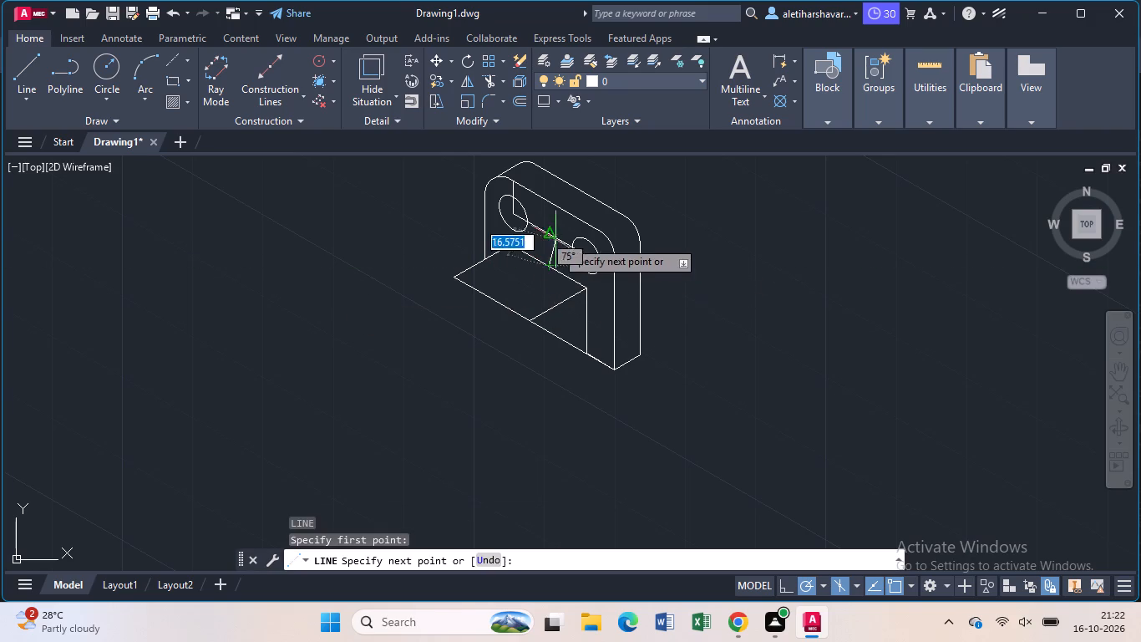
{"action": "left_click", "coordinate": [554, 200]}
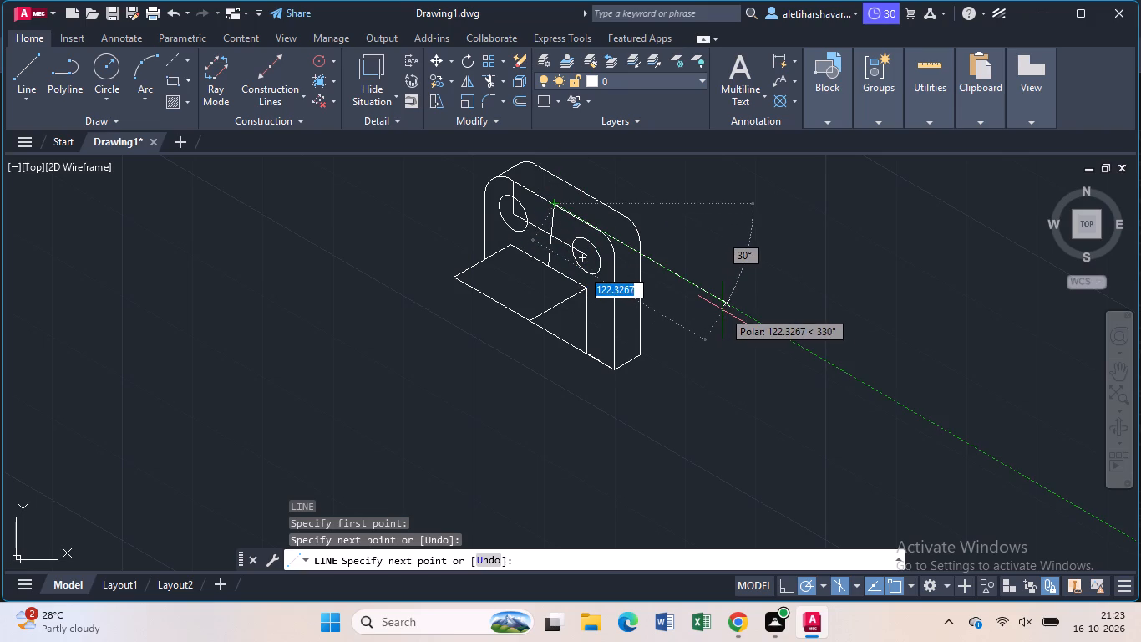
{"action": "key", "text": "6"}
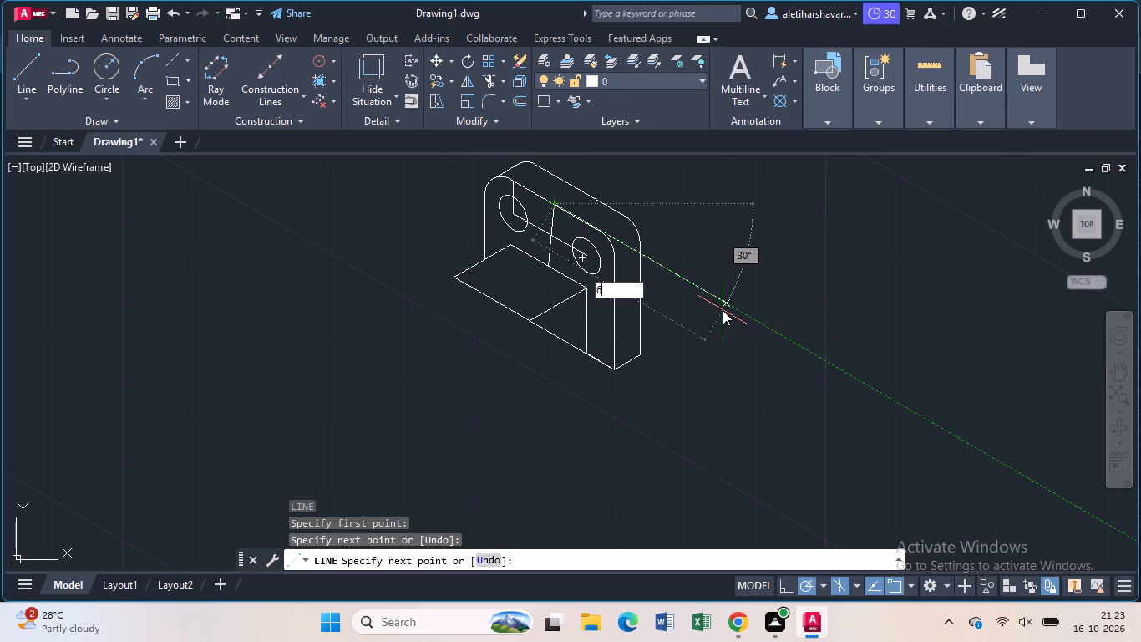
{"action": "key", "text": "Return"}
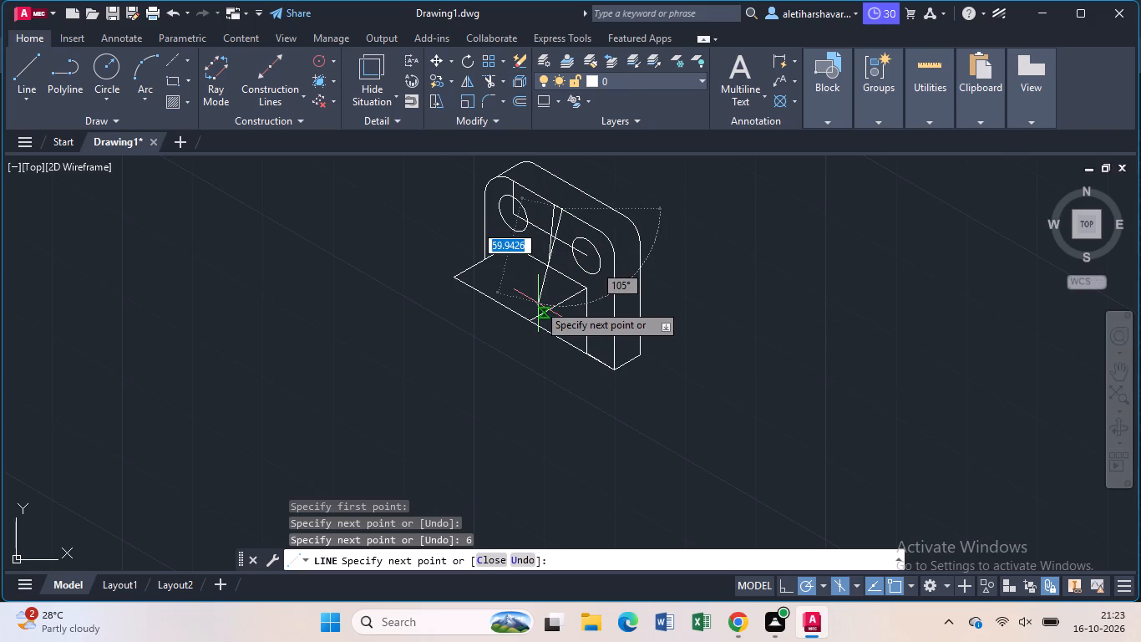
{"action": "left_click", "coordinate": [489, 324]}
{"action": "key", "text": "Escape"}
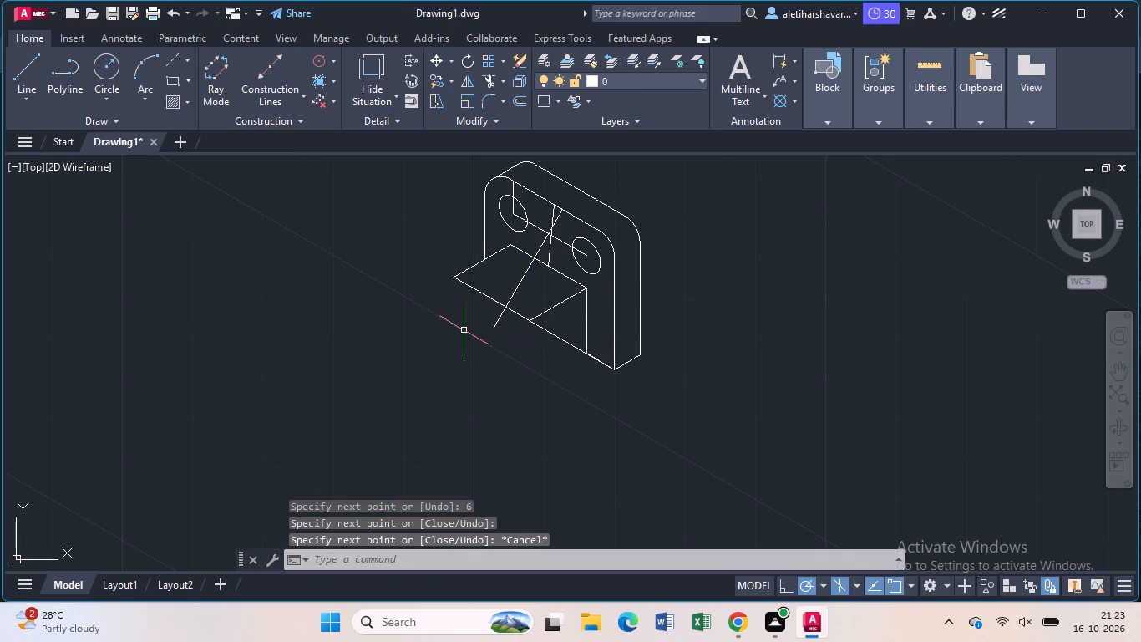
From the sloping line's upper end, draw 12 along the plate's front top edge at 150° and a second sloping line down past the block's front edge.
{"action": "key", "text": "l"}
{"action": "key", "text": "Return"}
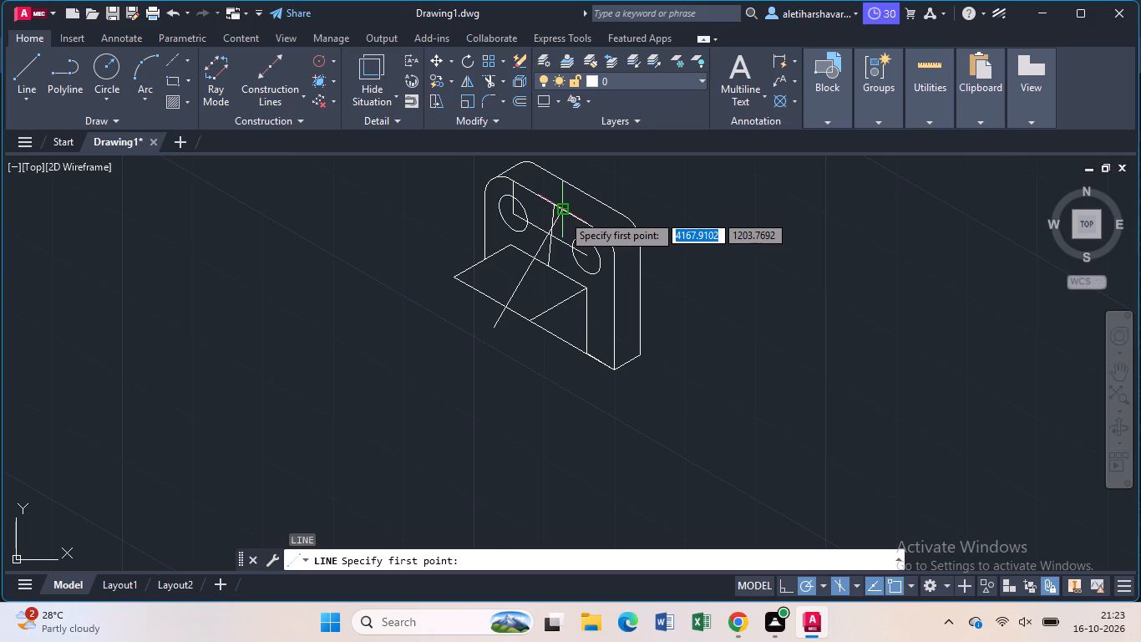
{"action": "left_click", "coordinate": [562, 214]}
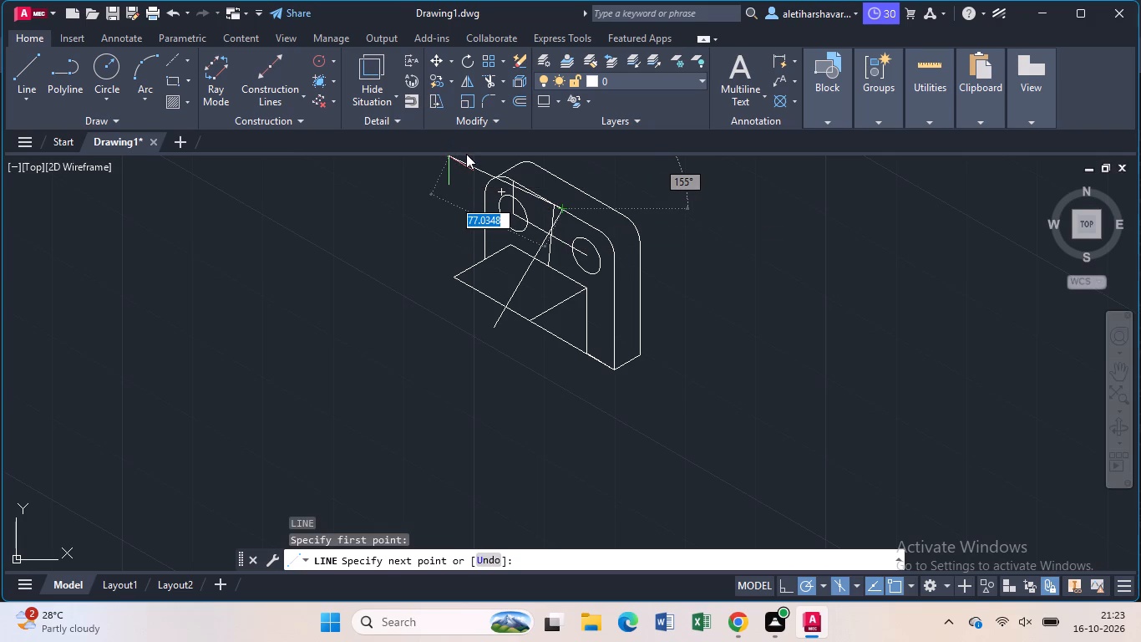
{"action": "middle_click_drag", "start_coordinate": [466, 154], "coordinate": [474, 266]}
{"action": "middle_click_drag", "start_coordinate": [474, 266], "coordinate": [475, 267]}
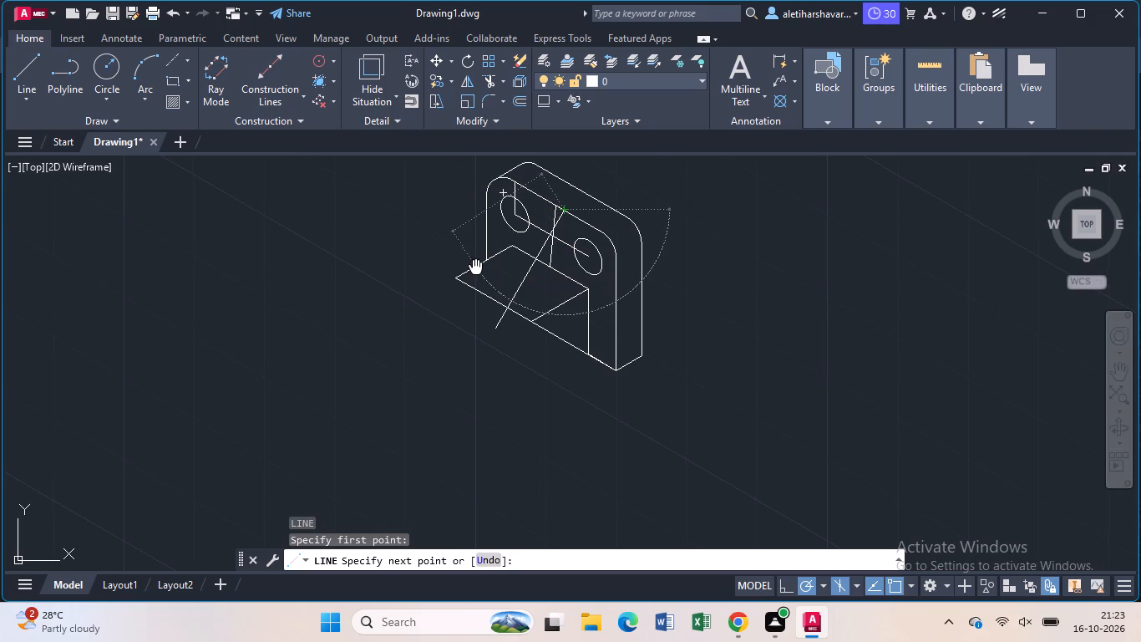
{"action": "middle_click_drag", "start_coordinate": [475, 267], "coordinate": [468, 335]}
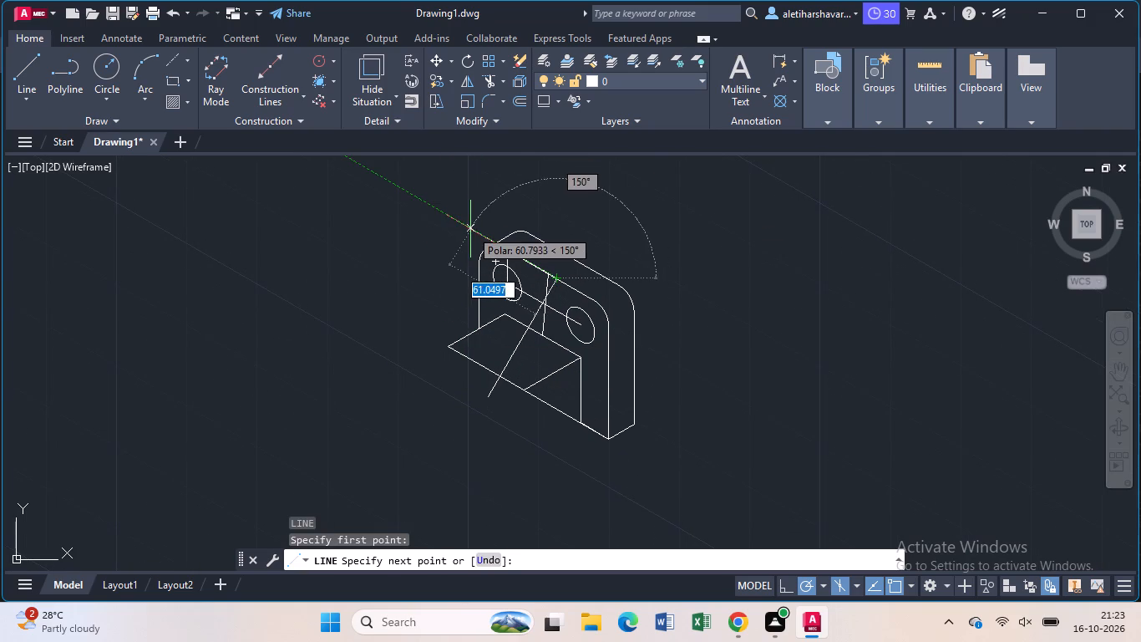
{"action": "type", "text": "12"}
{"action": "key", "text": "Return"}
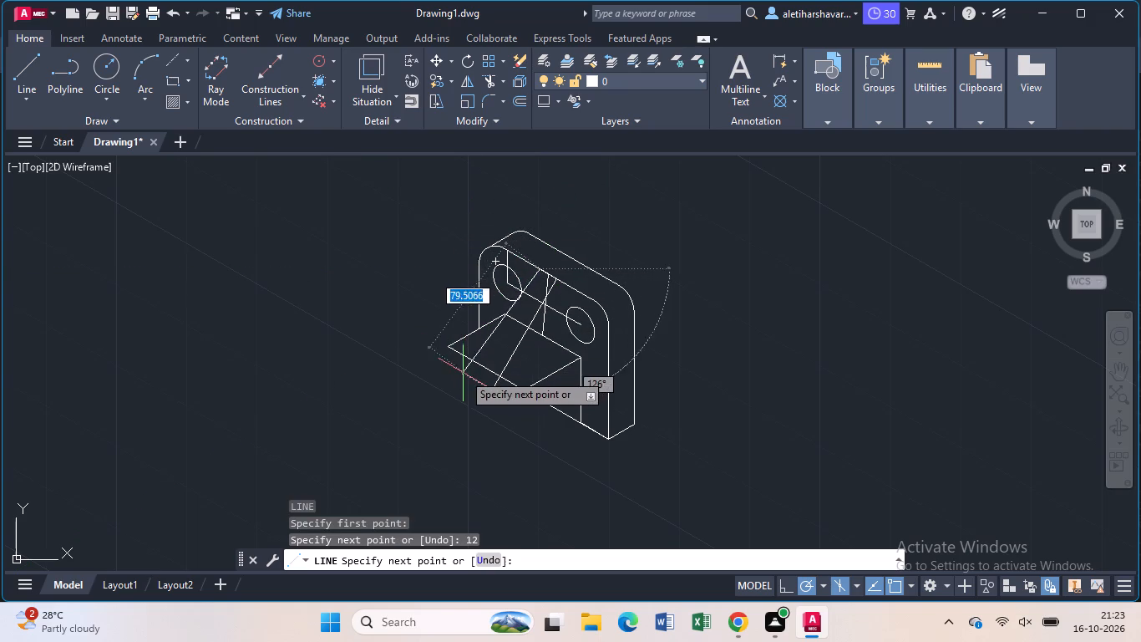
{"action": "left_click", "coordinate": [463, 387]}
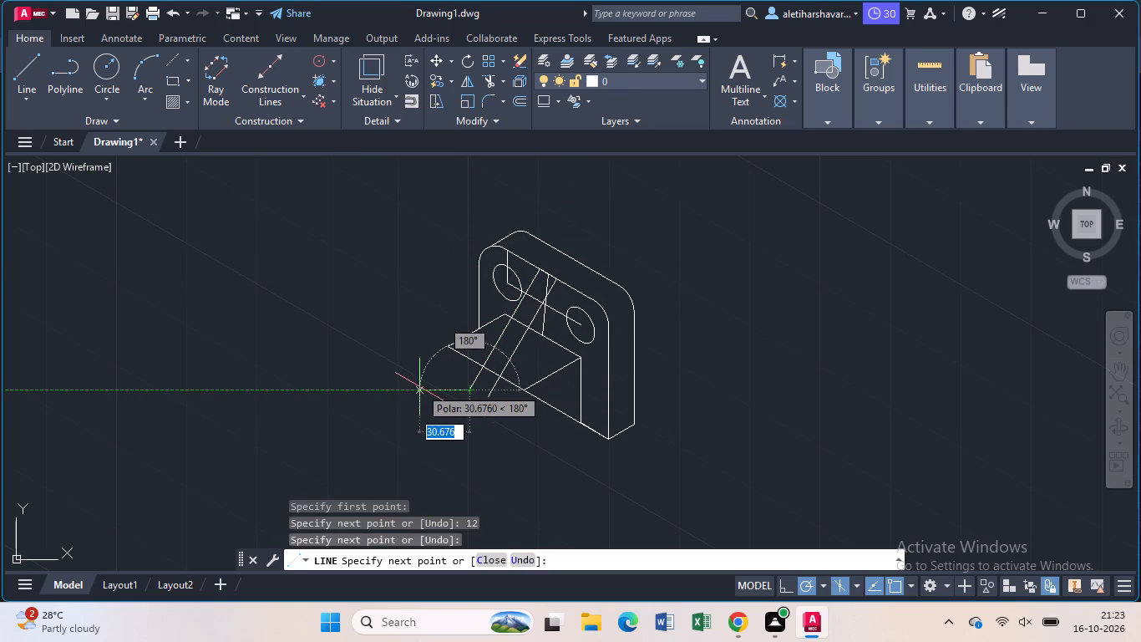
{"action": "key", "text": "Escape"}
Trim both sloping lines below the block's front edge and remove the short midpoint guide line on the plate's front face.
{"action": "type", "text": "tr"}
{"action": "key", "text": "Return"}
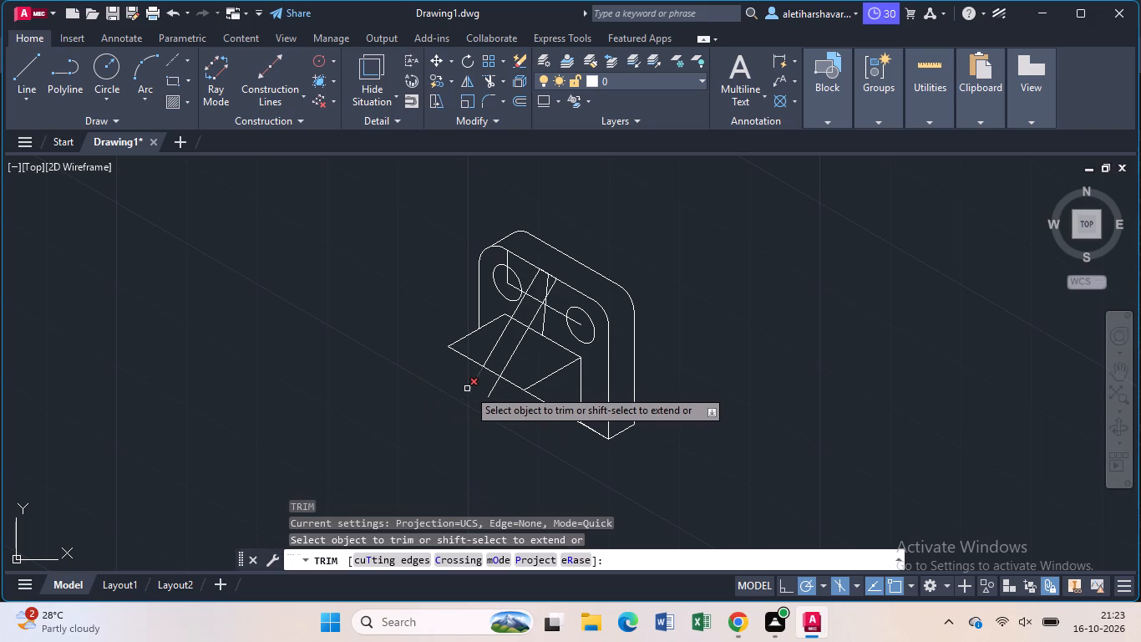
{"action": "left_click", "coordinate": [469, 388]}
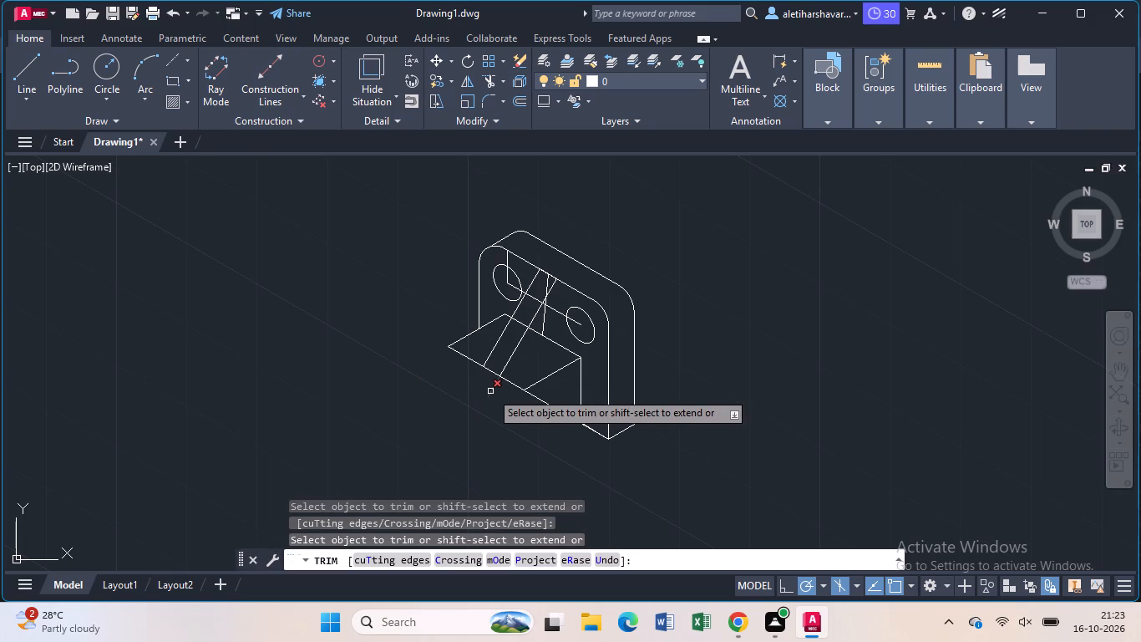
{"action": "left_click", "coordinate": [490, 391]}
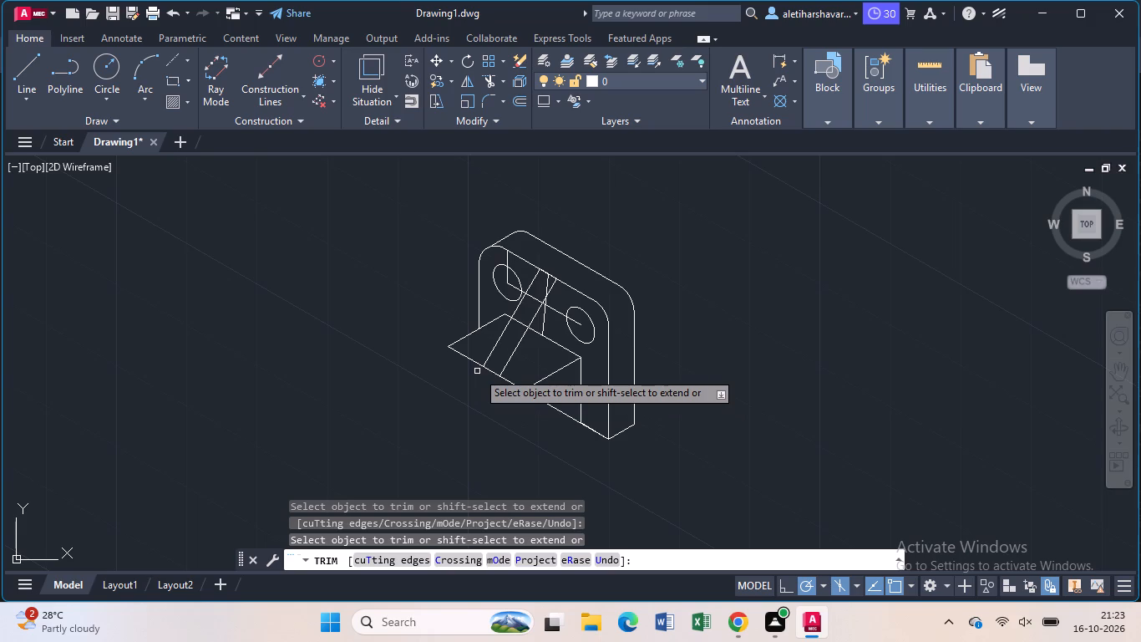
{"action": "left_click", "coordinate": [545, 318]}
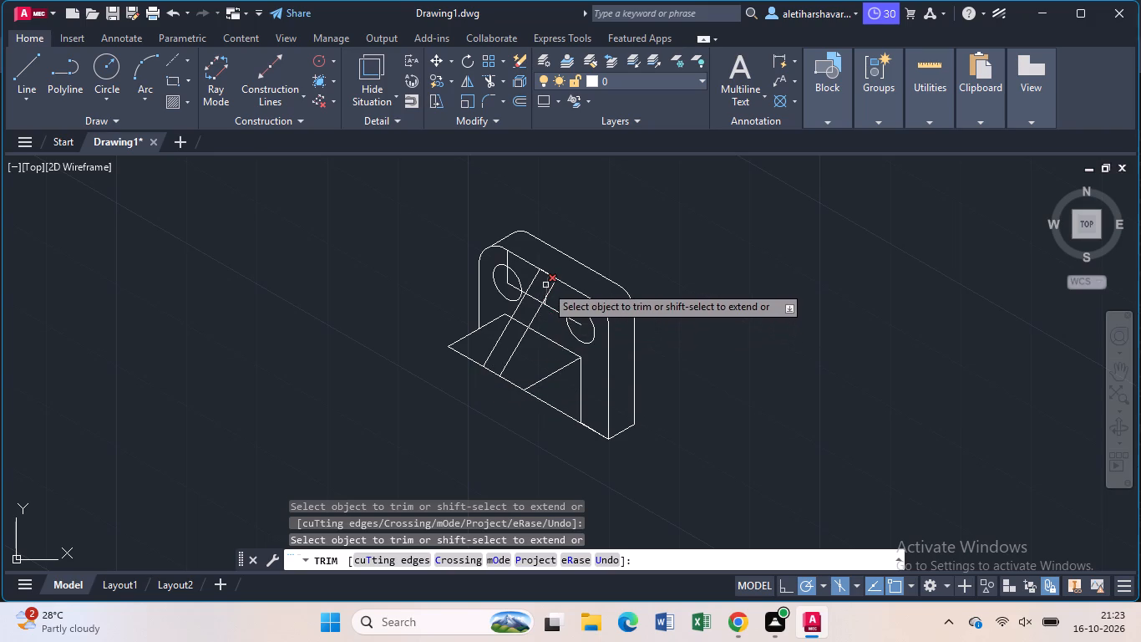
{"action": "left_click", "coordinate": [545, 285]}
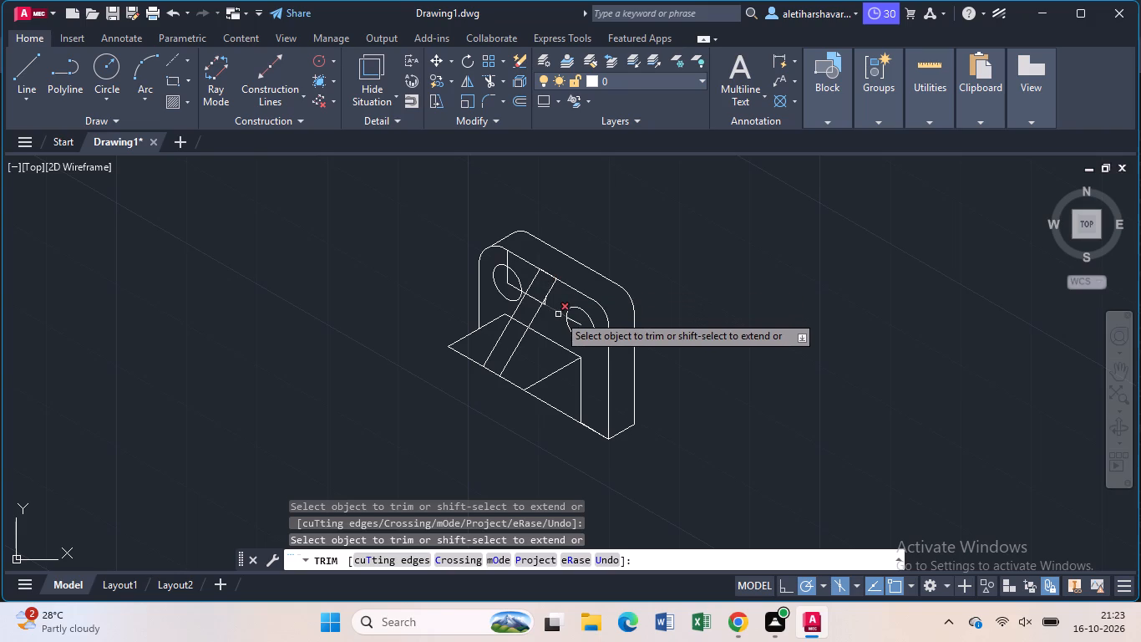
{"action": "scroll", "coordinate": [558, 314], "scroll_direction": "up", "scroll_amount": 1}
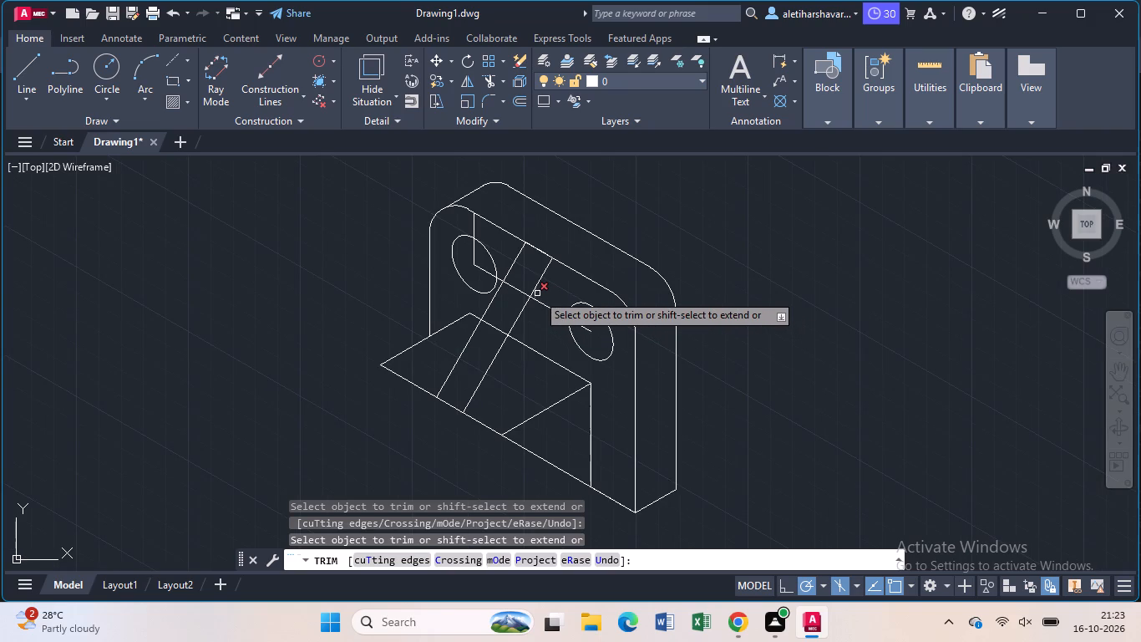
{"action": "left_click", "coordinate": [537, 293]}
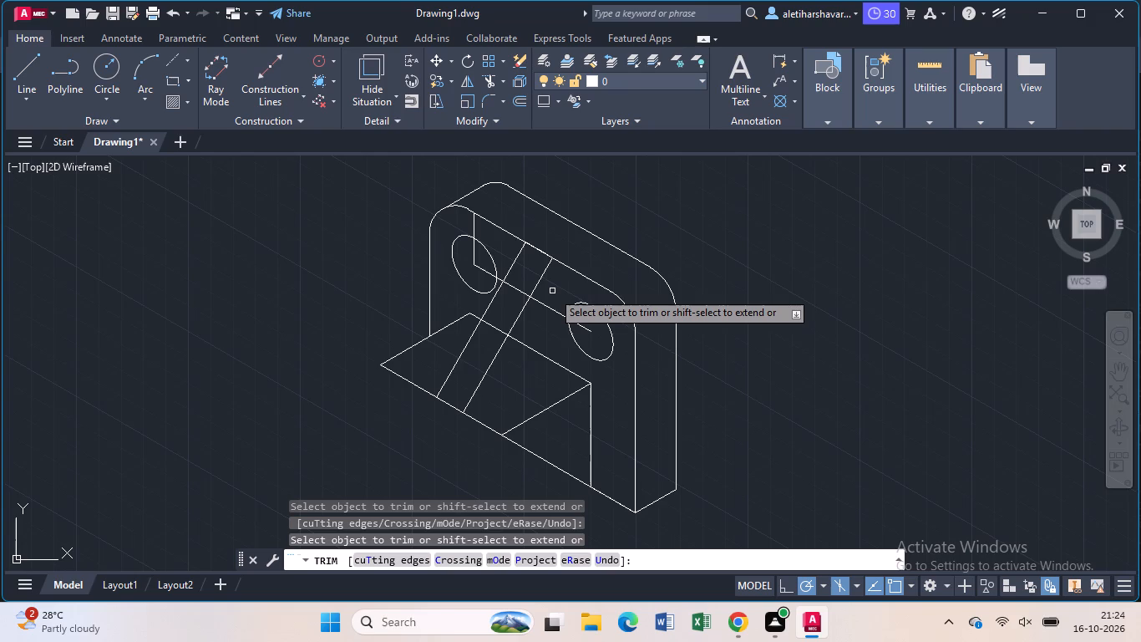
{"action": "key", "text": "Escape"}
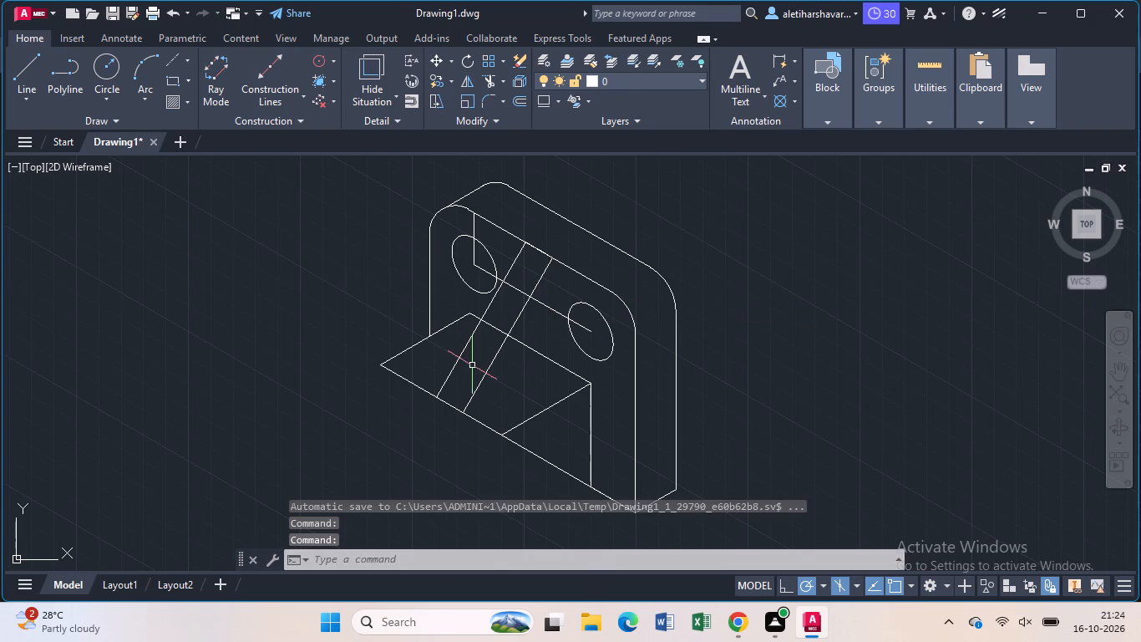
Trim away the portions of both sloping lines that cross the block's top face.
{"action": "type", "text": "tr"}
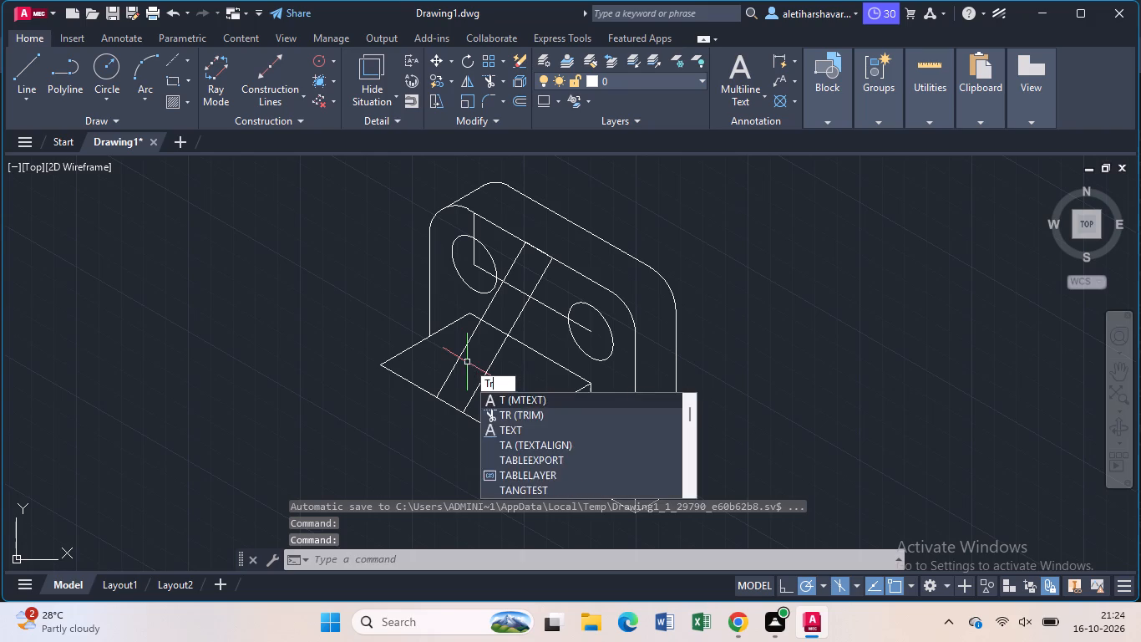
{"action": "key", "text": "Return"}
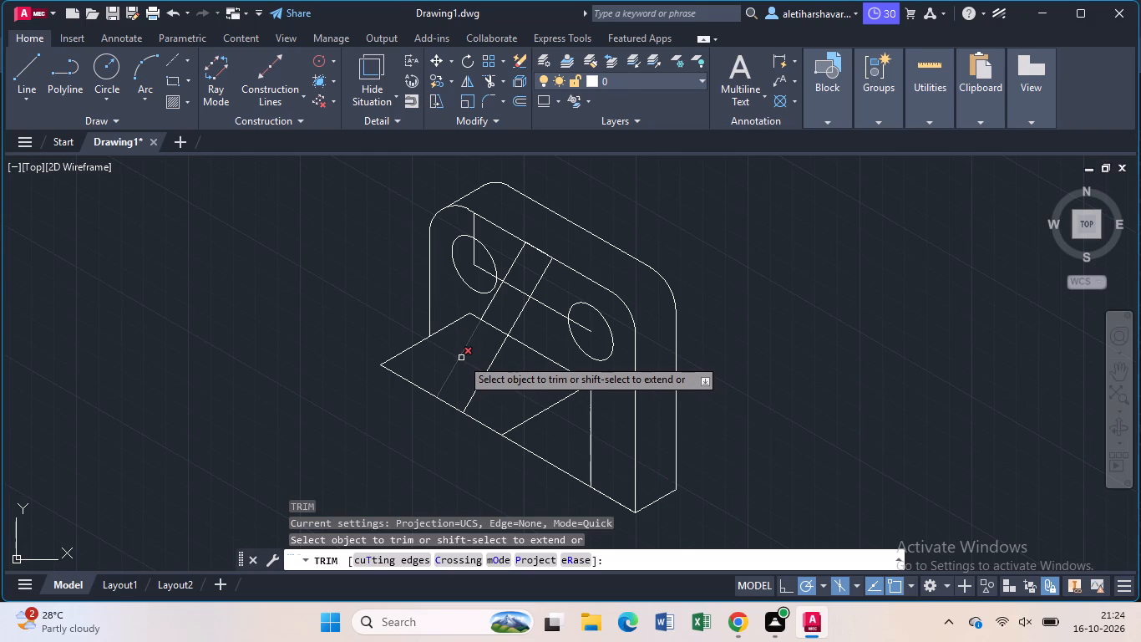
{"action": "left_click", "coordinate": [461, 358]}
{"action": "left_click", "coordinate": [485, 376]}
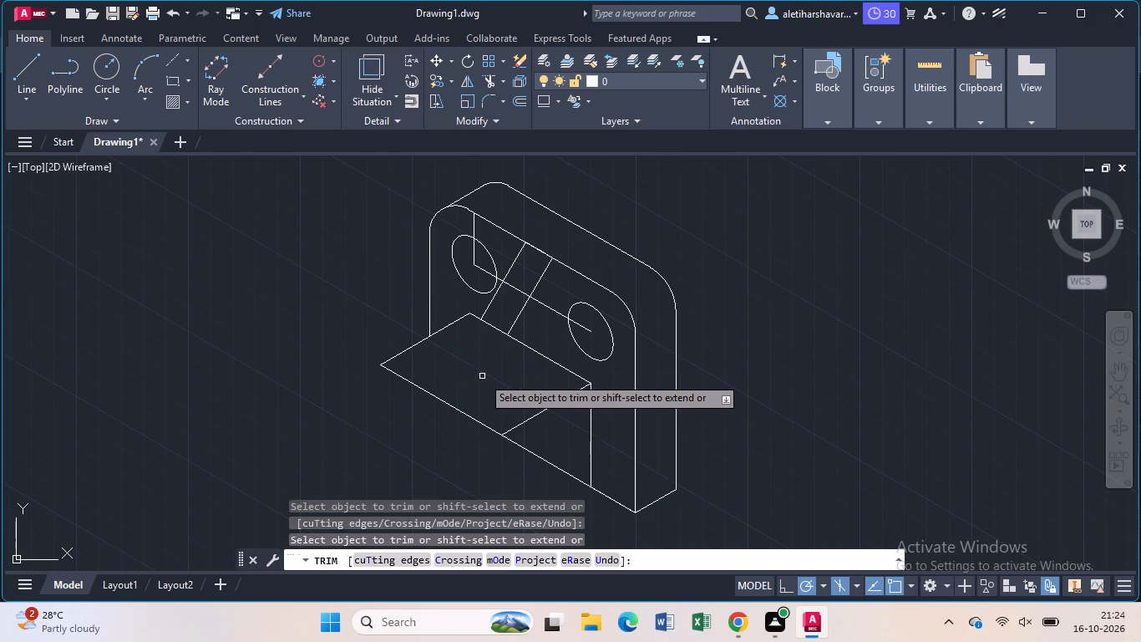
{"action": "key", "text": "Escape"}
Draw a line across the block's top face from the front-edge point below the plate's left edge to the back edge's midpoint.
{"action": "key", "text": "l"}
{"action": "key", "text": "Return"}
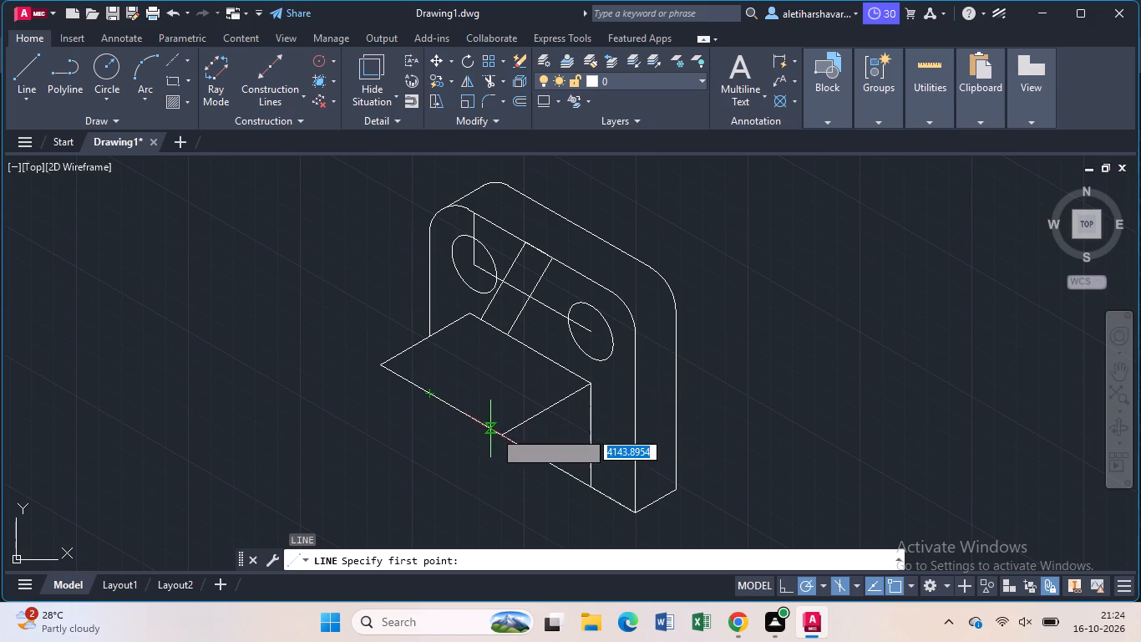
{"action": "left_click", "coordinate": [429, 390]}
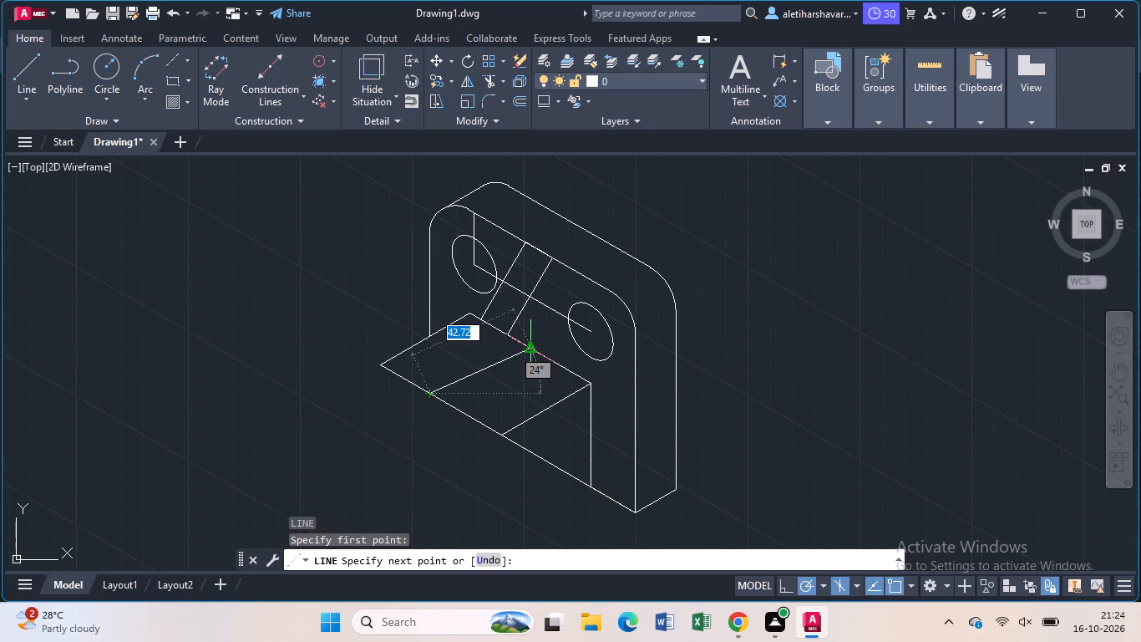
{"action": "left_click", "coordinate": [525, 349]}
{"action": "key", "text": "Escape"}
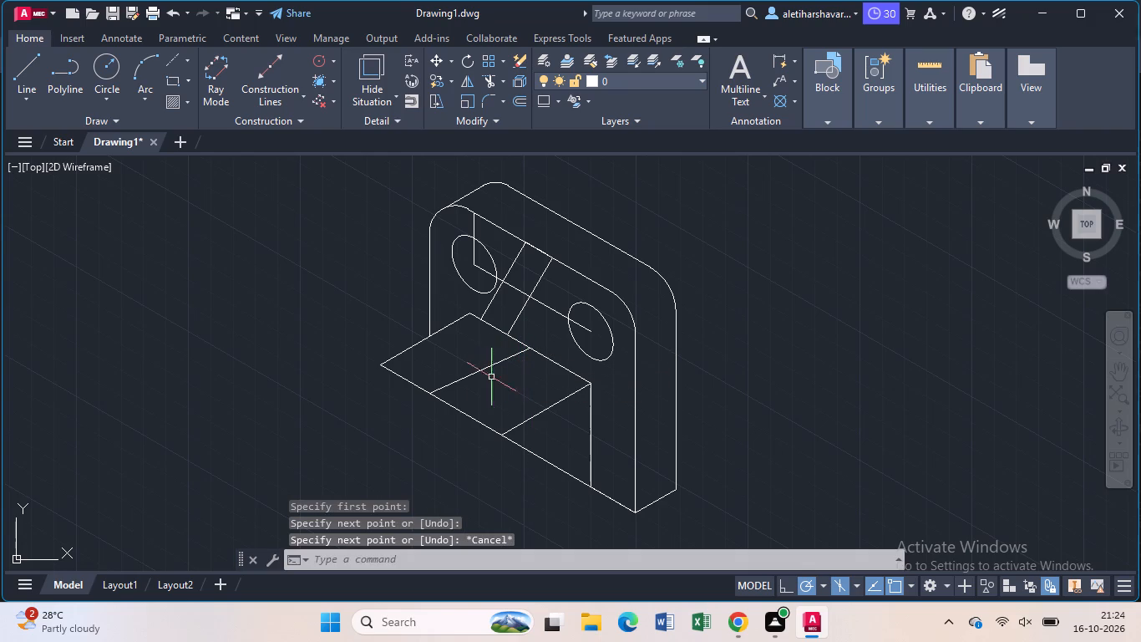
From that front-edge point, draw 6 along the edge at 330° and a line up to the right sloping line's top on the plate.
{"action": "key", "text": "l"}
{"action": "key", "text": "Return"}
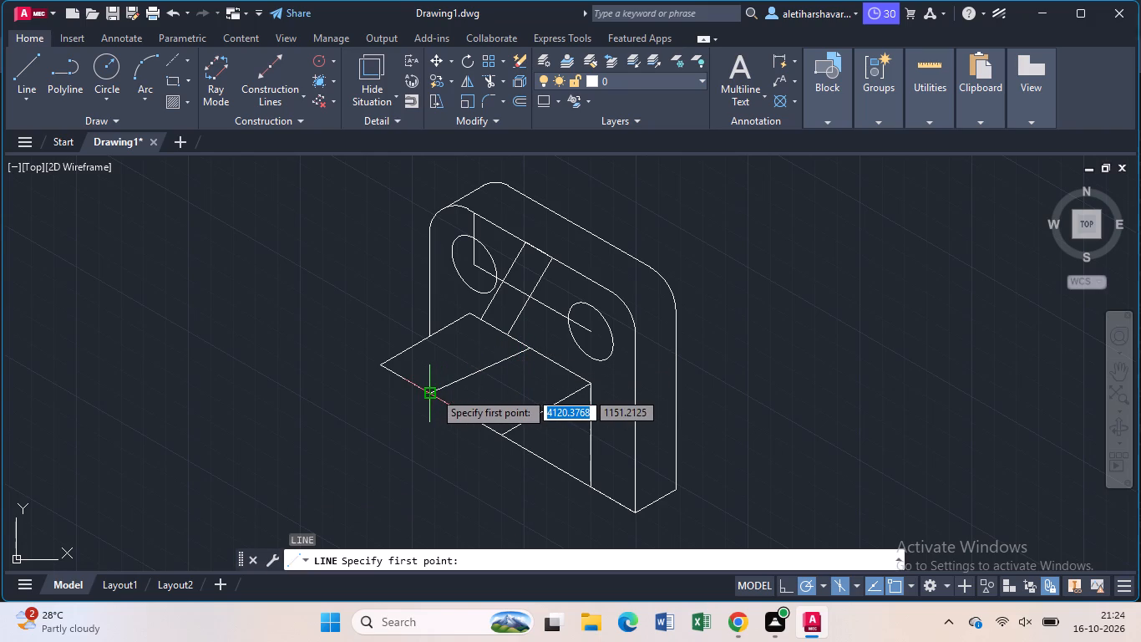
{"action": "left_click", "coordinate": [434, 391]}
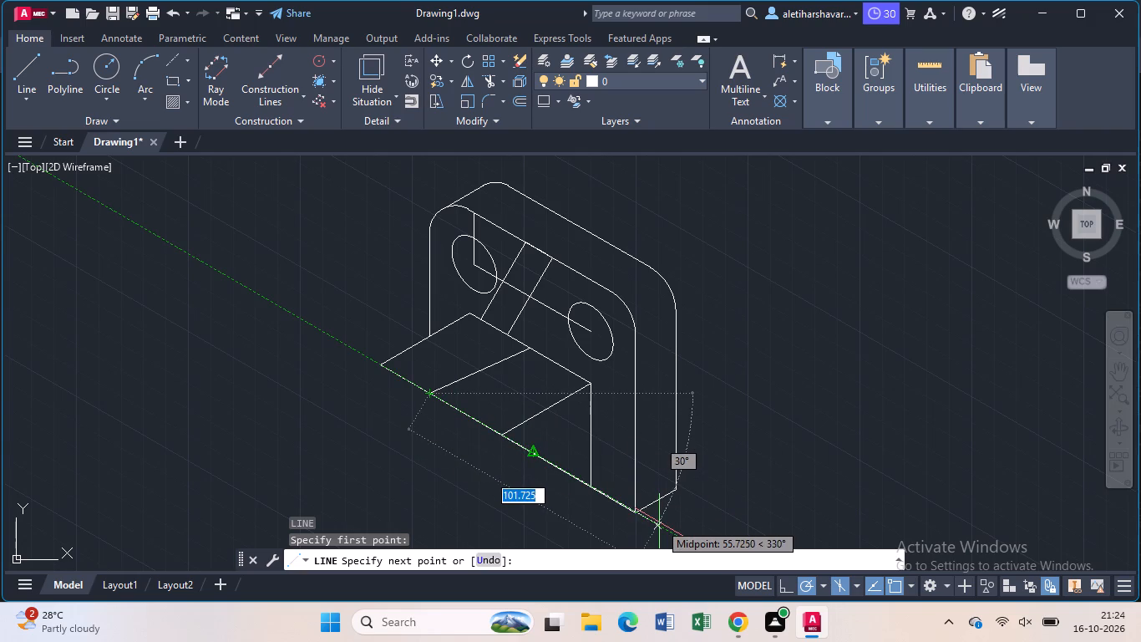
{"action": "key", "text": "6"}
{"action": "key", "text": "Return"}
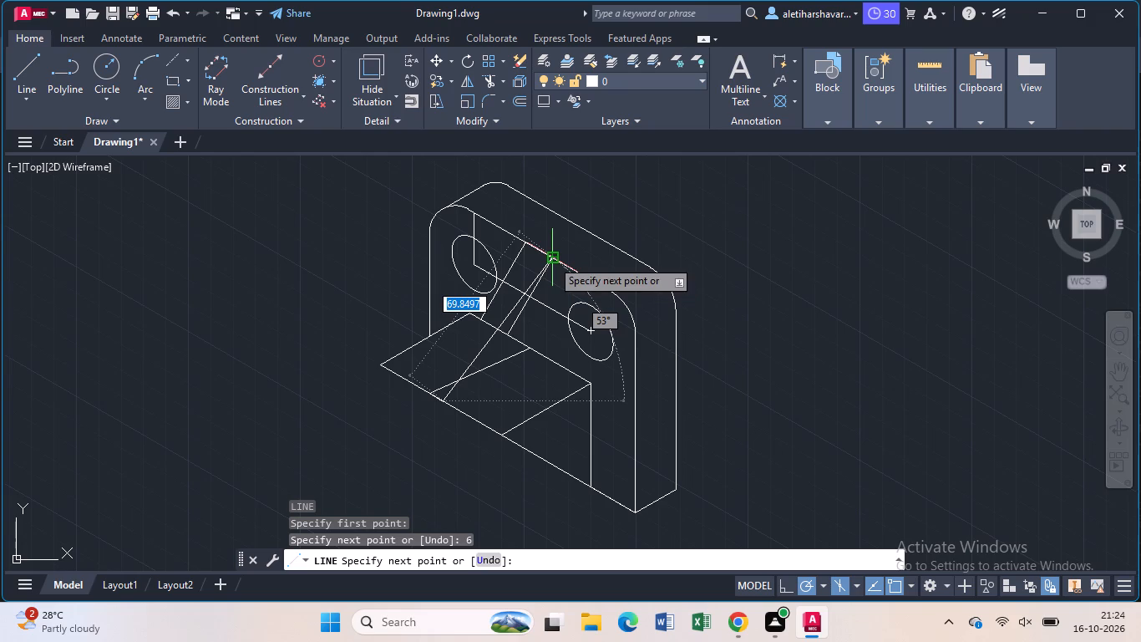
{"action": "scroll", "coordinate": [551, 259], "scroll_direction": "up", "scroll_amount": 2}
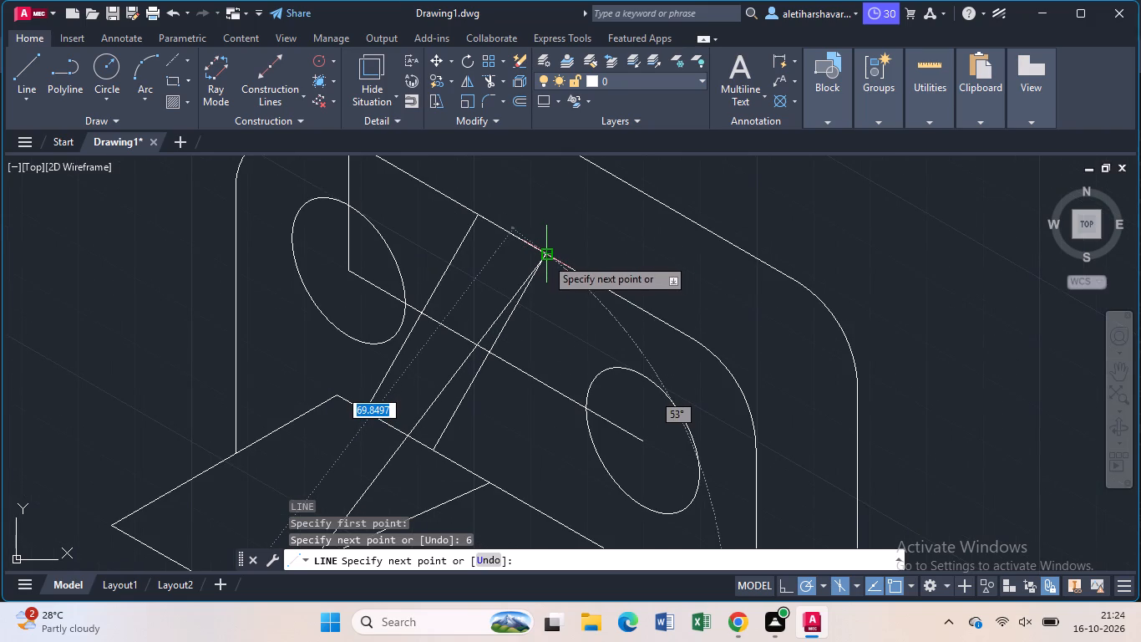
{"action": "left_click", "coordinate": [543, 252]}
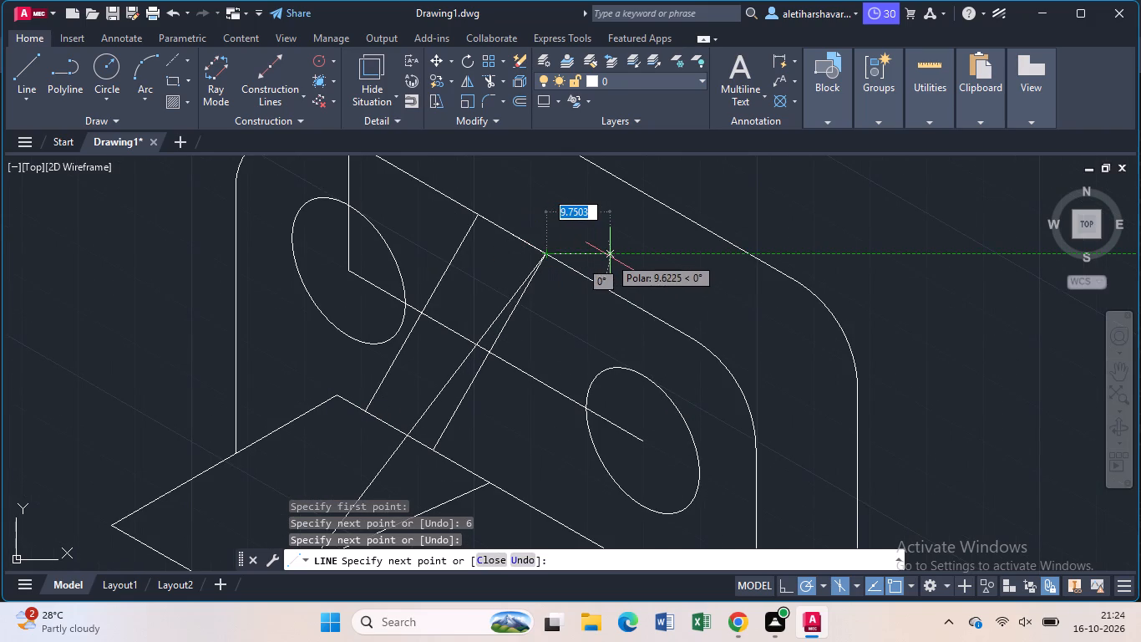
{"action": "key", "text": "Escape"}
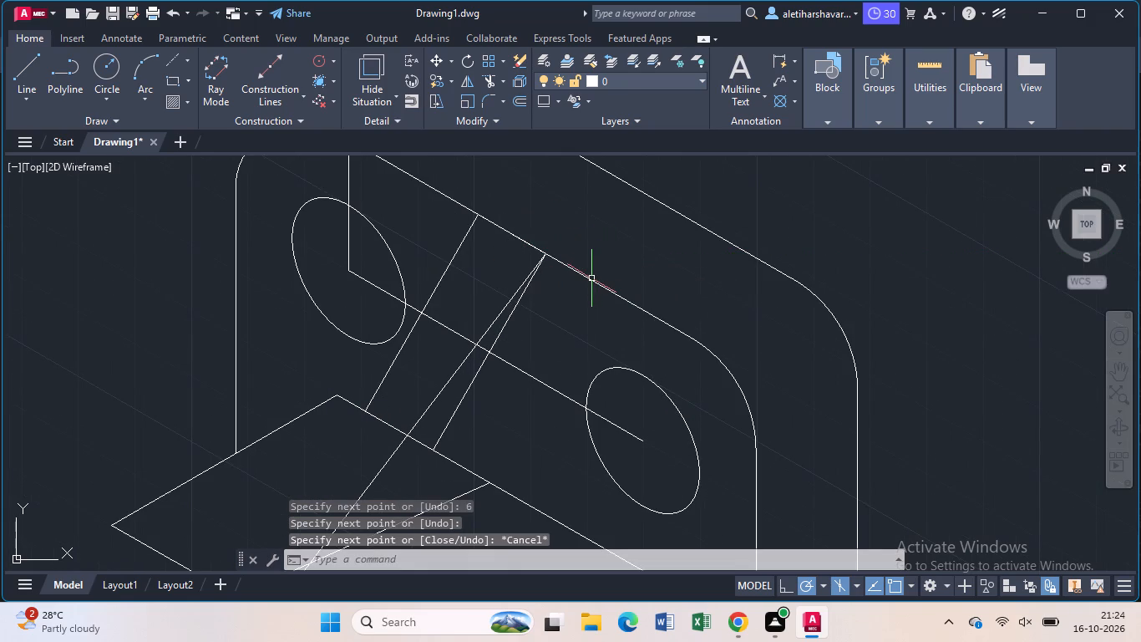
Trim away both portions of the old right sloping line between the plate's front top edge and the block's back edge.
{"action": "type", "text": "tr"}
{"action": "key", "text": "Return"}
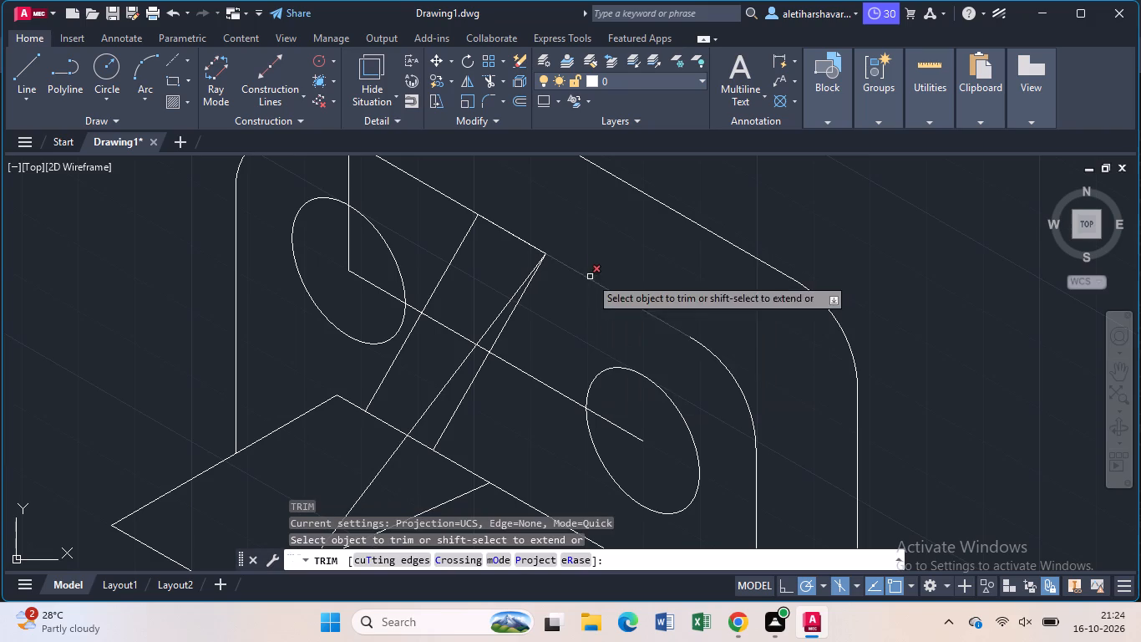
{"action": "left_click", "coordinate": [522, 301]}
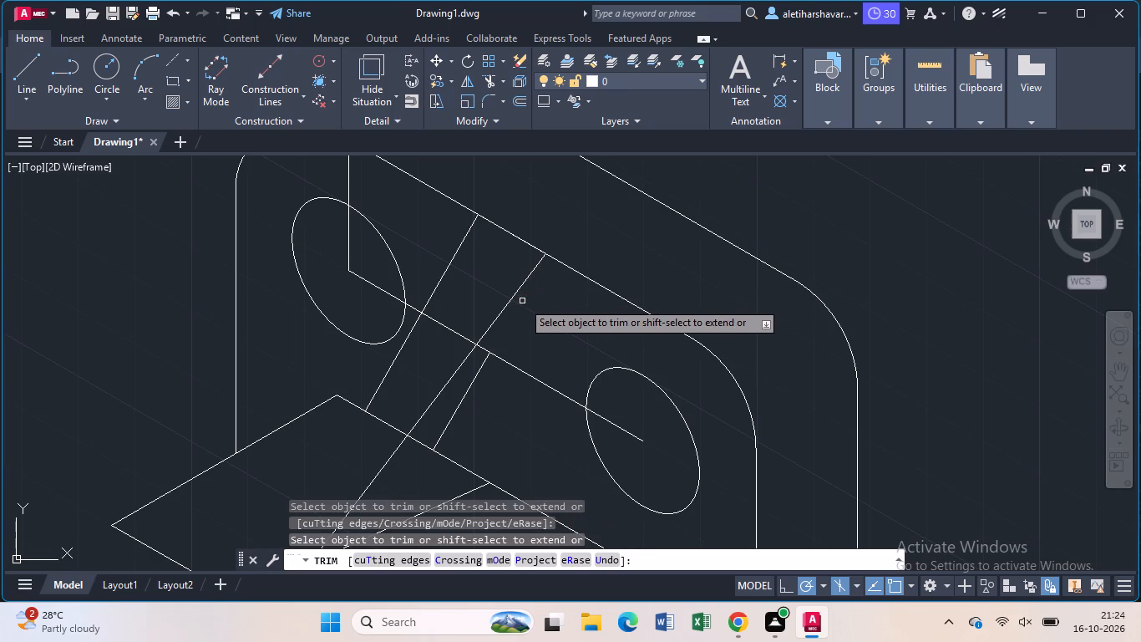
{"action": "left_click", "coordinate": [482, 366]}
{"action": "scroll", "coordinate": [482, 363], "scroll_direction": "down", "scroll_amount": 1}
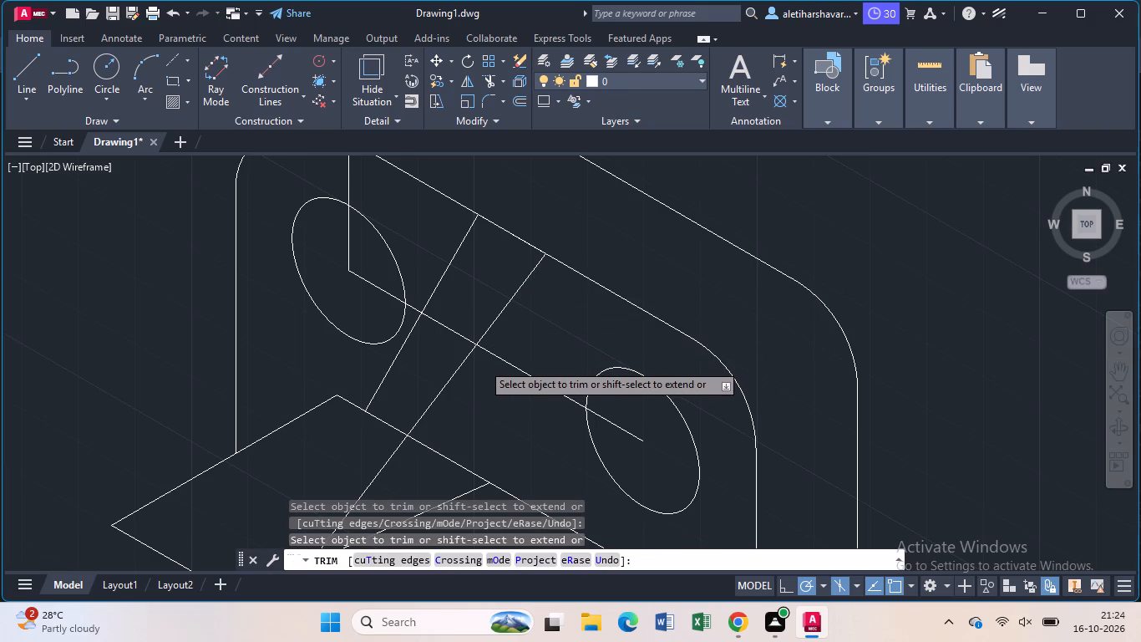
{"action": "scroll", "coordinate": [475, 403], "scroll_direction": "down", "scroll_amount": 1}
{"action": "middle_click_drag", "start_coordinate": [422, 400], "coordinate": [462, 349]}
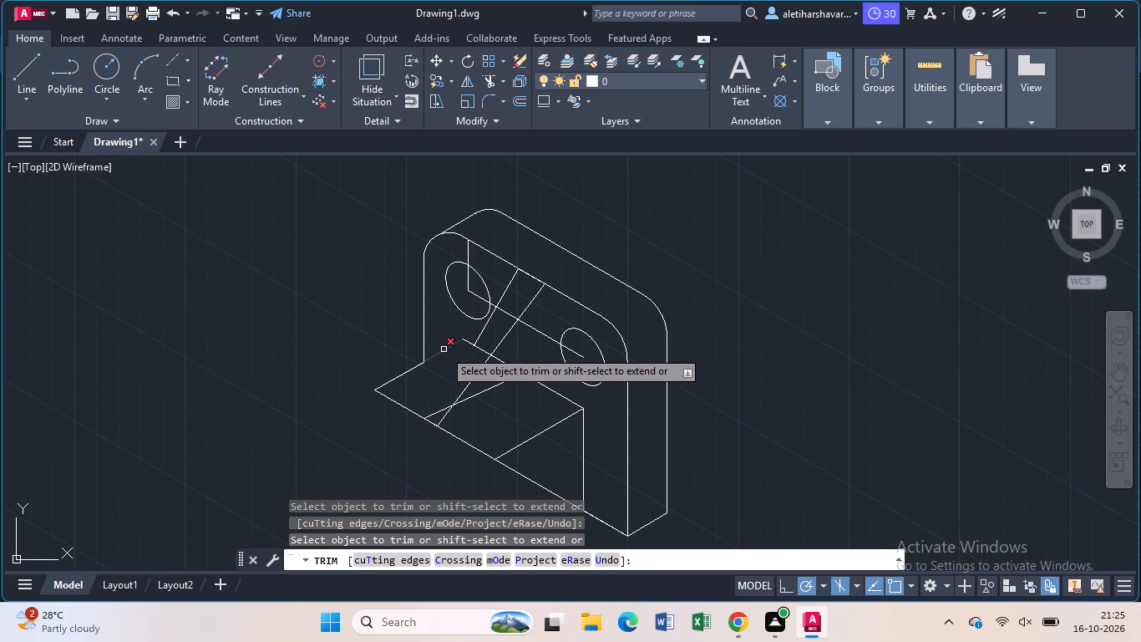
{"action": "key", "text": "Escape"}
From the new right sloping line's lower end, draw 12 along the block's front edge at 150° and a line up to the old left sloping line's top.
{"action": "key", "text": "l"}
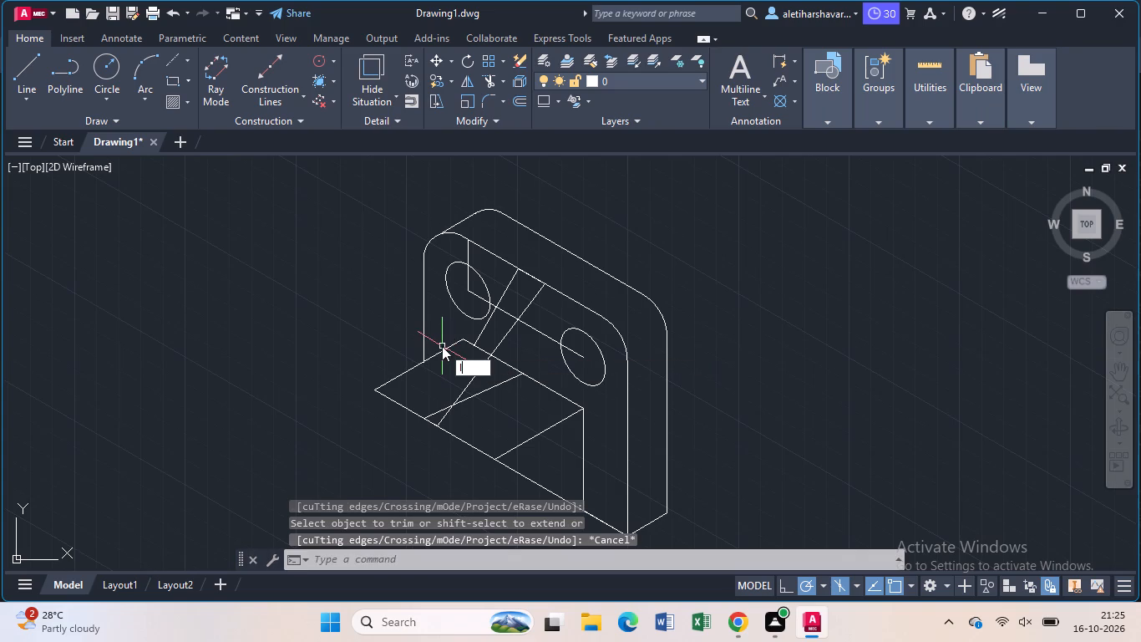
{"action": "key", "text": "Return"}
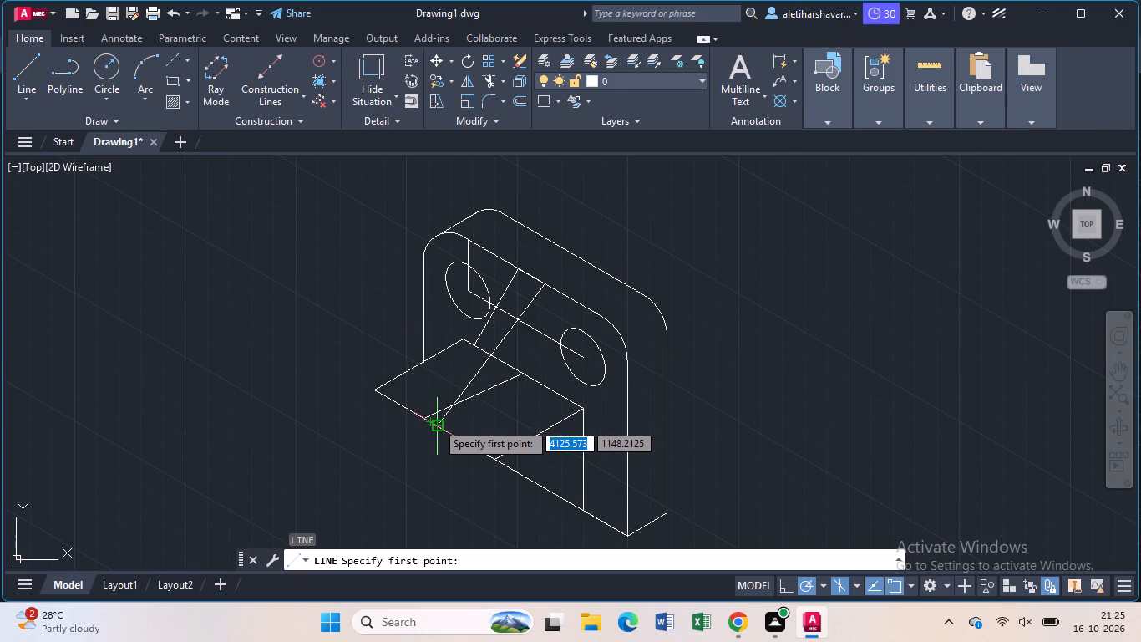
{"action": "left_click", "coordinate": [436, 422]}
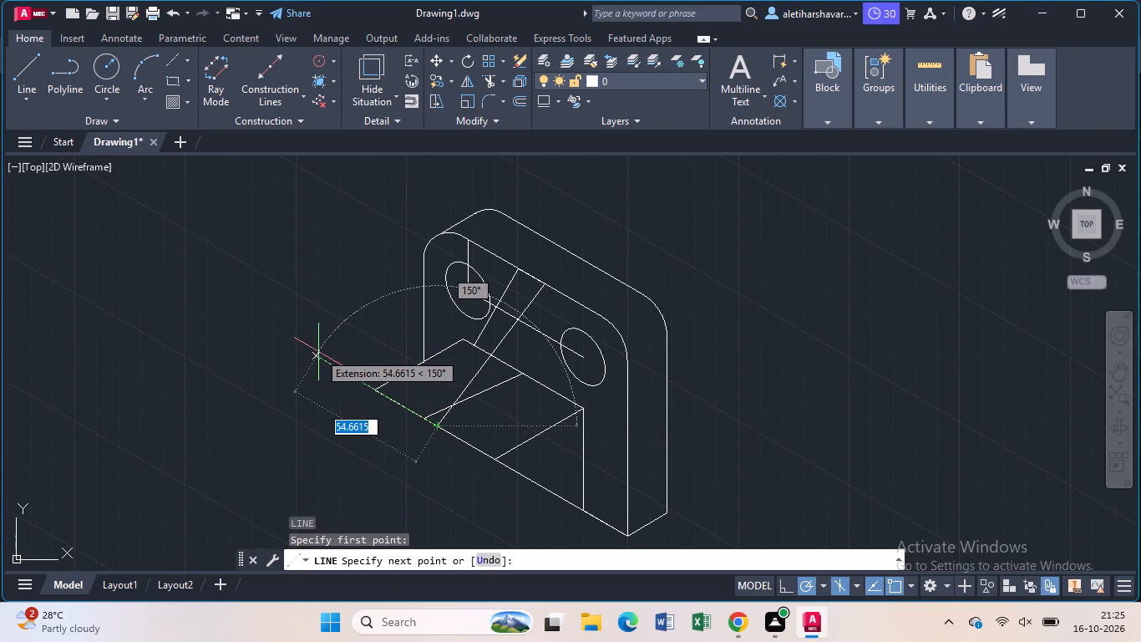
{"action": "type", "text": "12"}
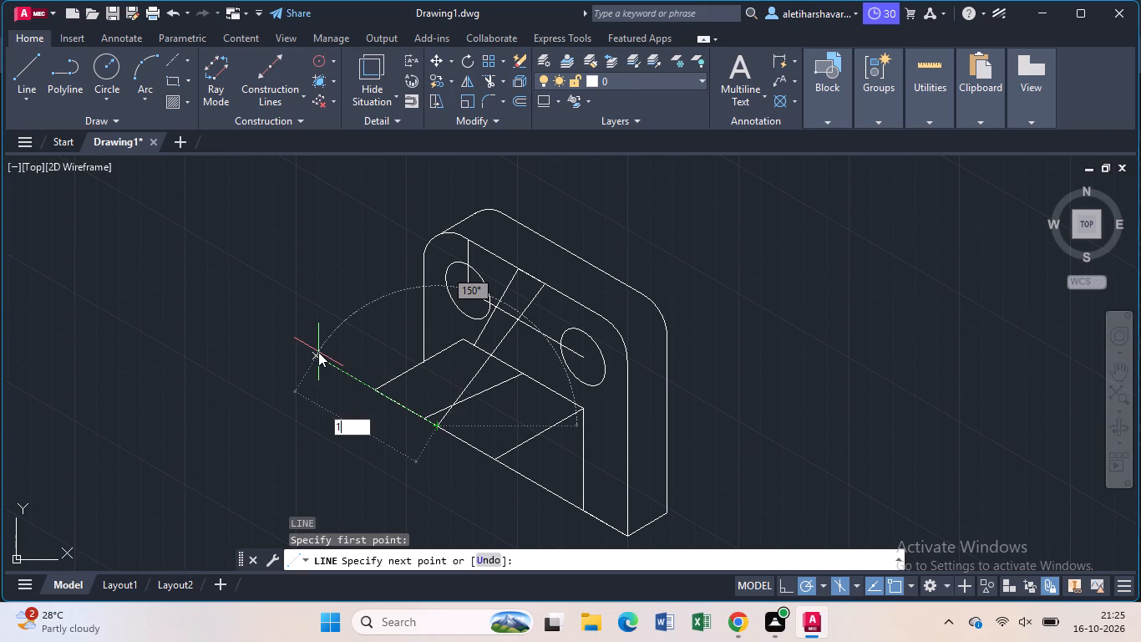
{"action": "key", "text": "Return"}
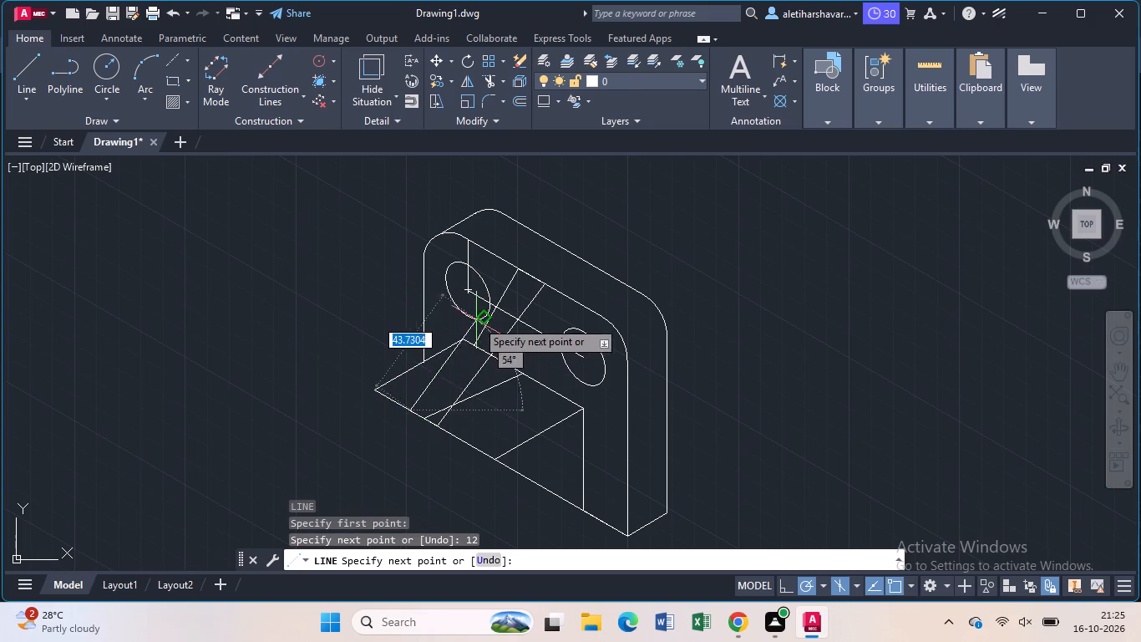
{"action": "left_click", "coordinate": [516, 270]}
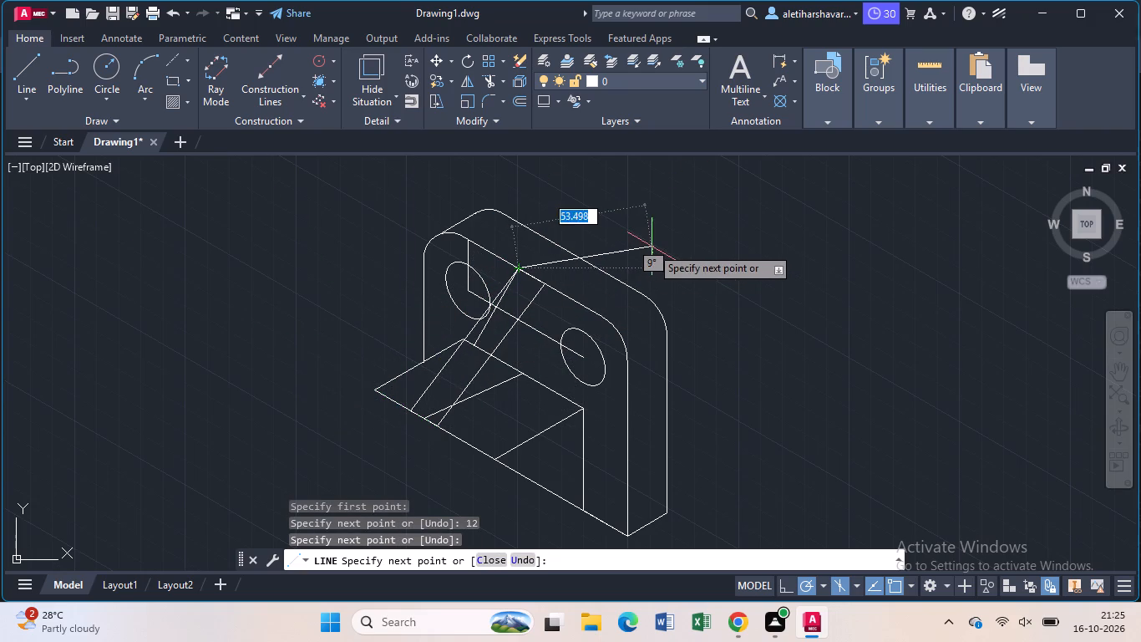
{"action": "key", "text": "Escape"}
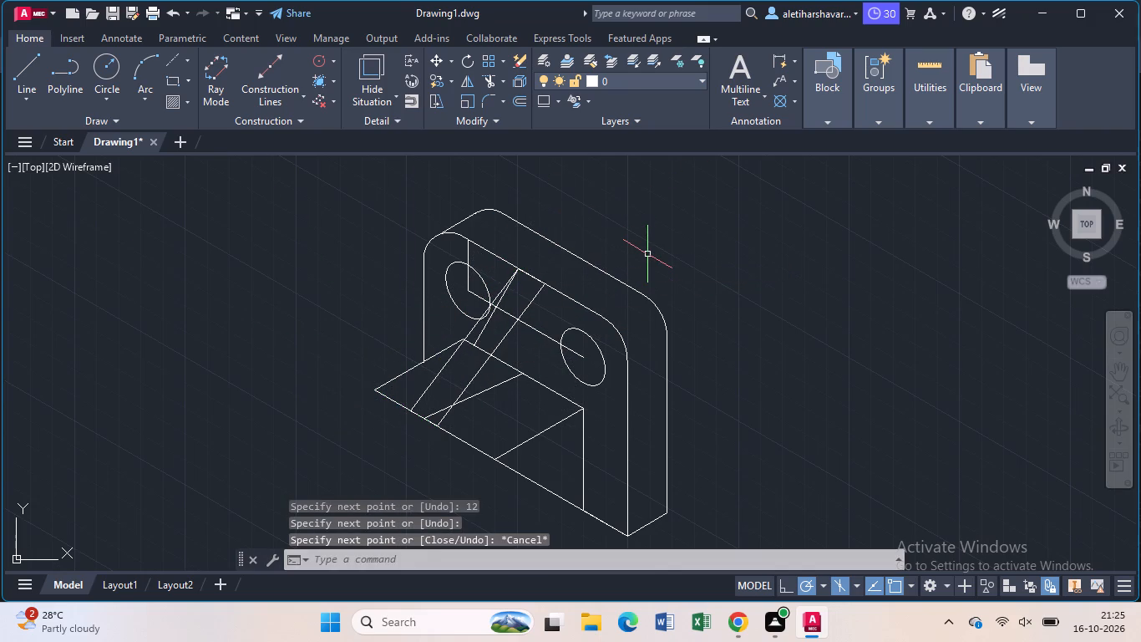
Trim away both portions of the old left sloping line on the plate's front face.
{"action": "type", "text": "tr"}
{"action": "key", "text": "Return"}
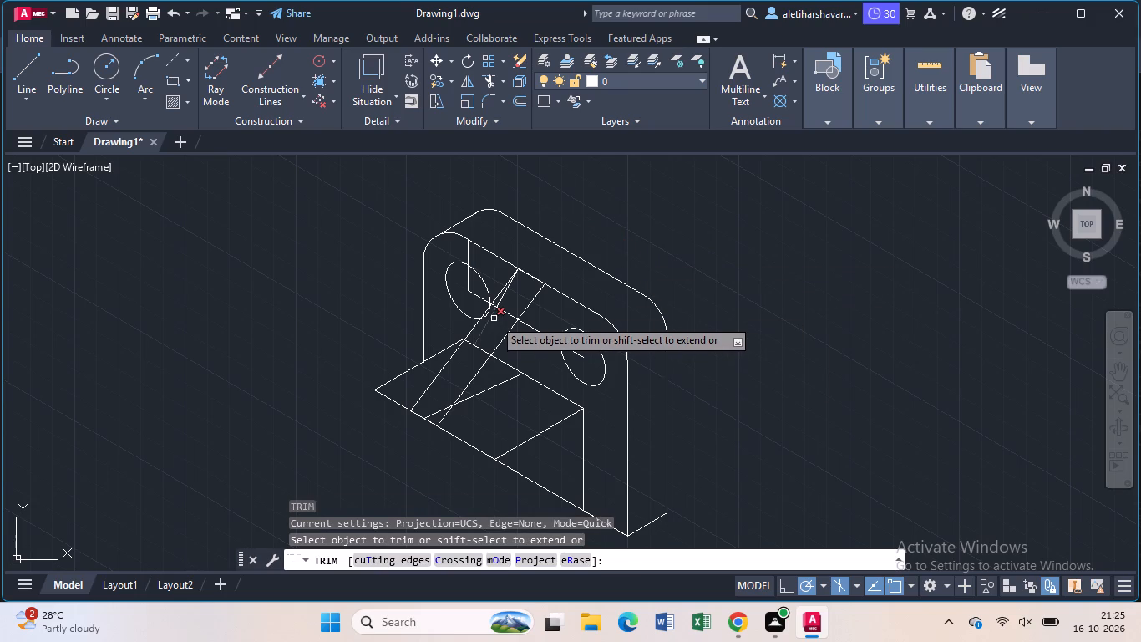
{"action": "left_click", "coordinate": [494, 318]}
{"action": "left_click", "coordinate": [501, 300]}
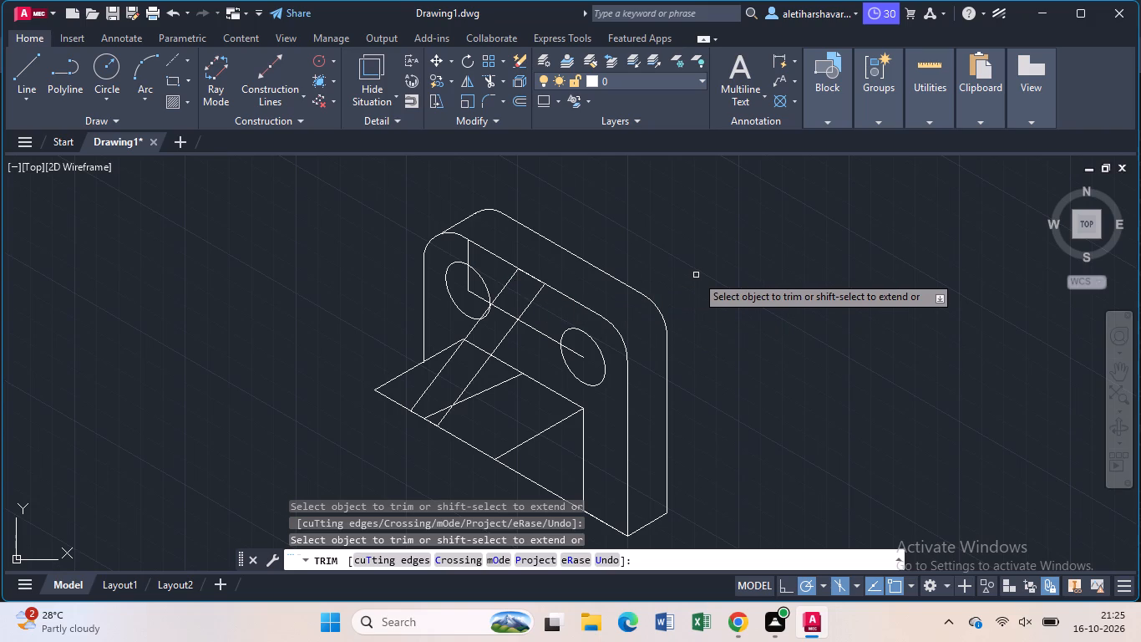
{"action": "key", "text": "l"}
{"action": "key", "text": "Return"}
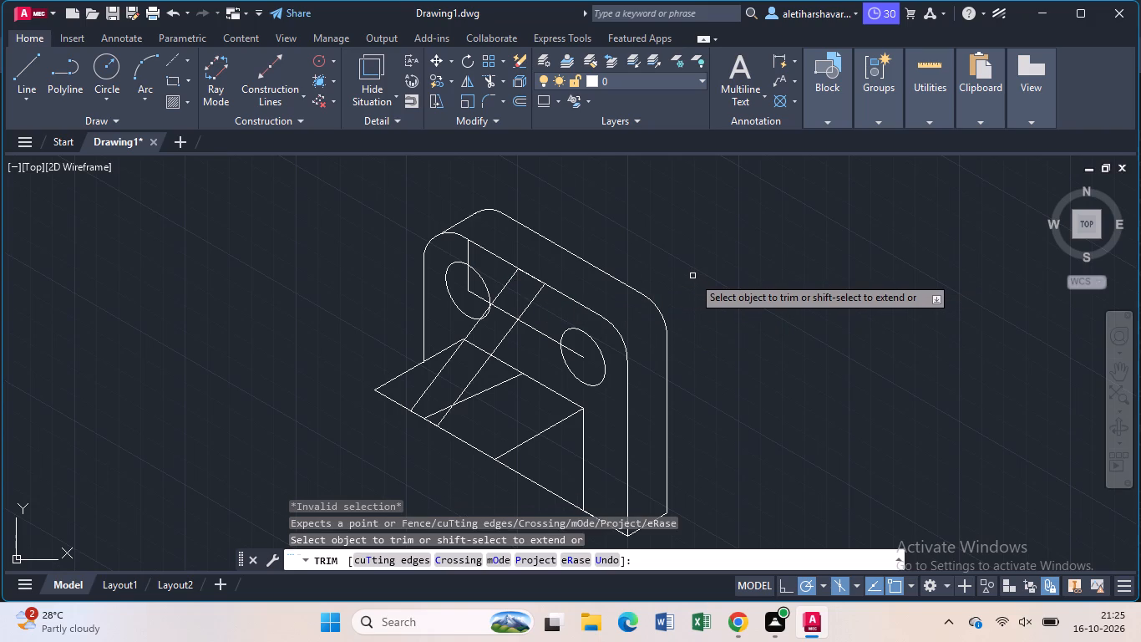
{"action": "key", "text": "Escape"}
Draw a vertical line about 46 long at 270° from the plate's front top edge, starting midway between the two sloping lines' tops.
{"action": "key", "text": "l"}
{"action": "key", "text": "Return"}
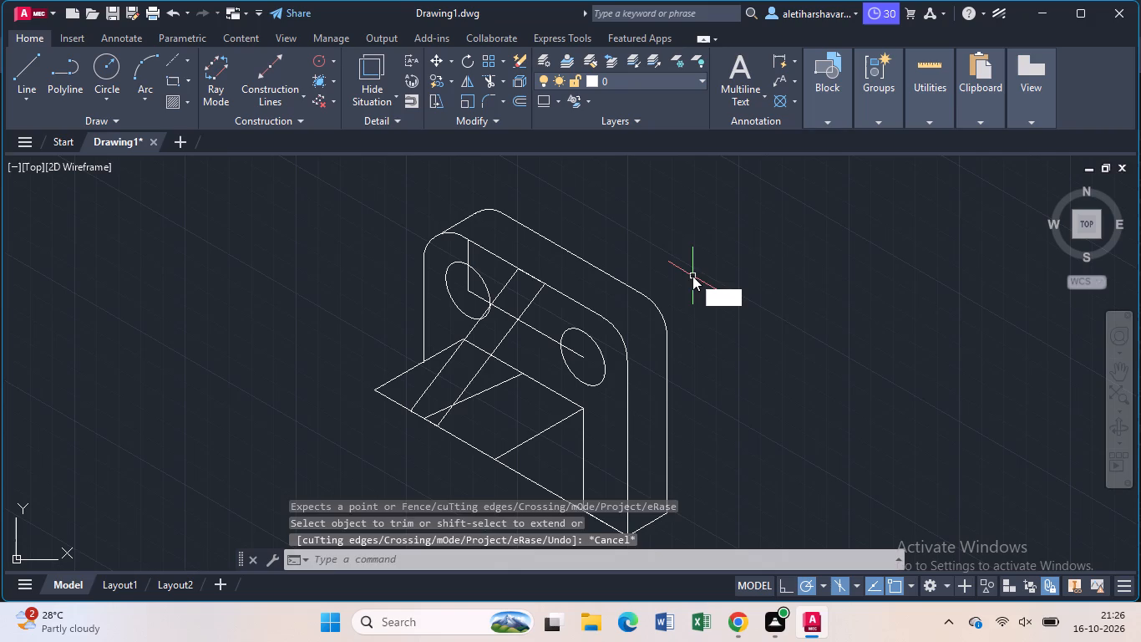
{"action": "left_click", "coordinate": [530, 274]}
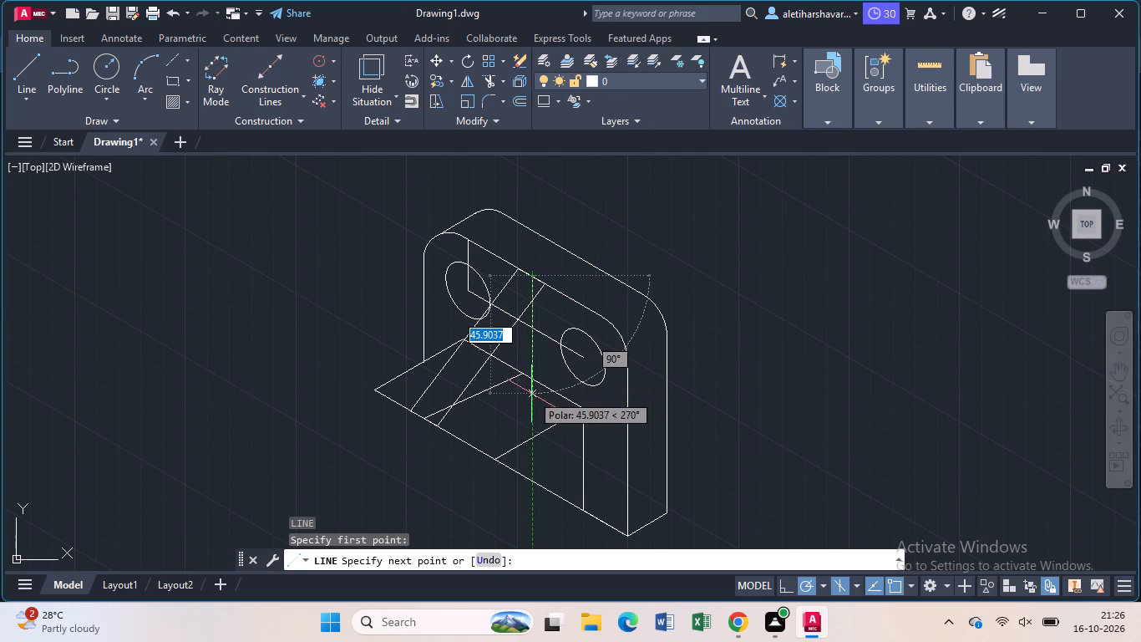
{"action": "left_click", "coordinate": [531, 394]}
{"action": "key", "text": "Escape"}
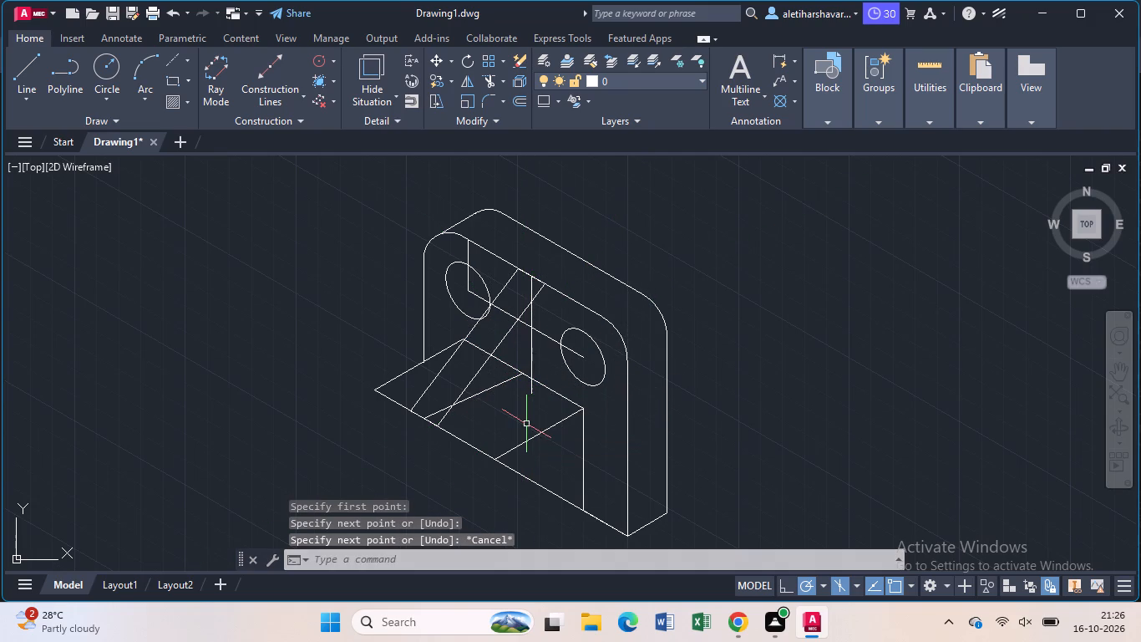
Trim the vertical line's lower end where it extends past the block's back edge.
{"action": "type", "text": "tr"}
{"action": "key", "text": "Return"}
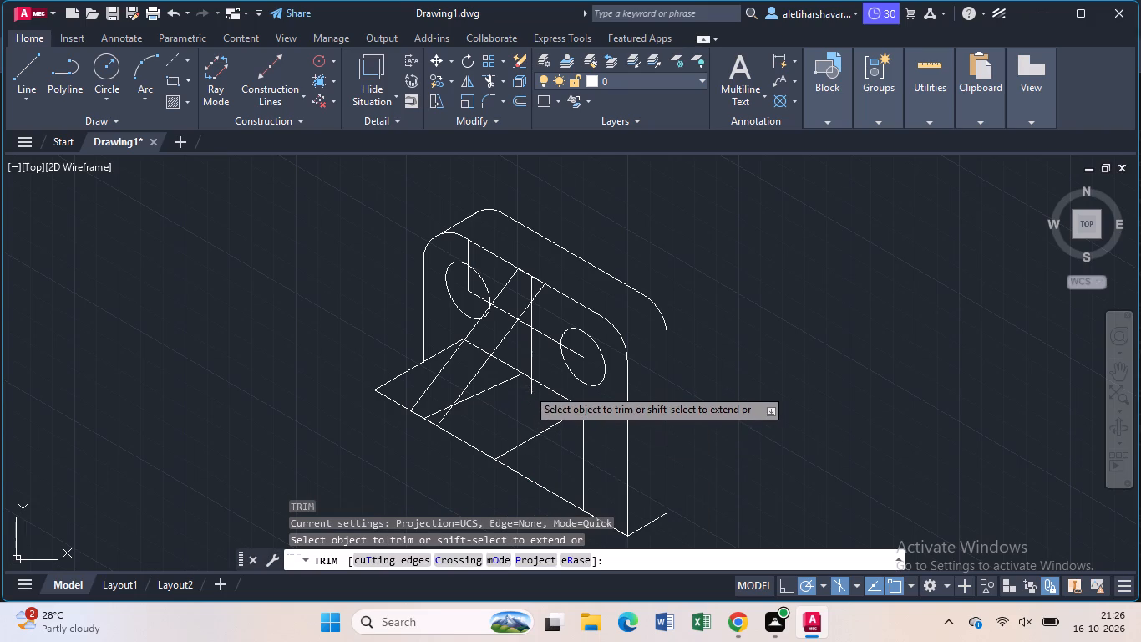
{"action": "left_click", "coordinate": [533, 390]}
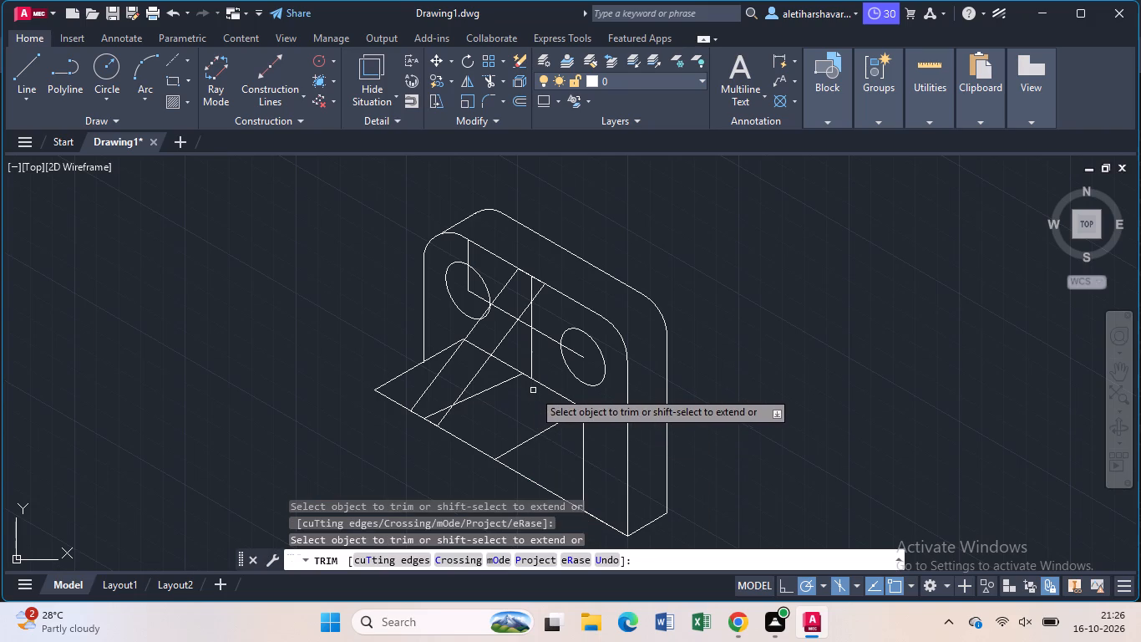
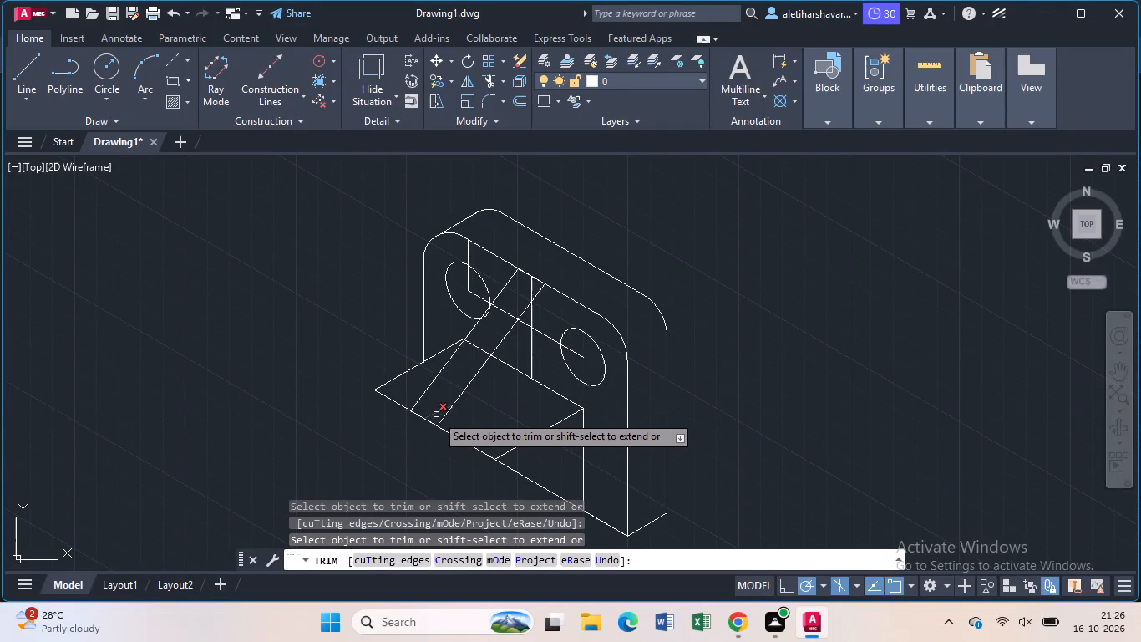
Trim away every portion of the vertical line that stands midway between the two sloping lines on the plate's front face.
{"action": "left_click", "coordinate": [437, 413]}
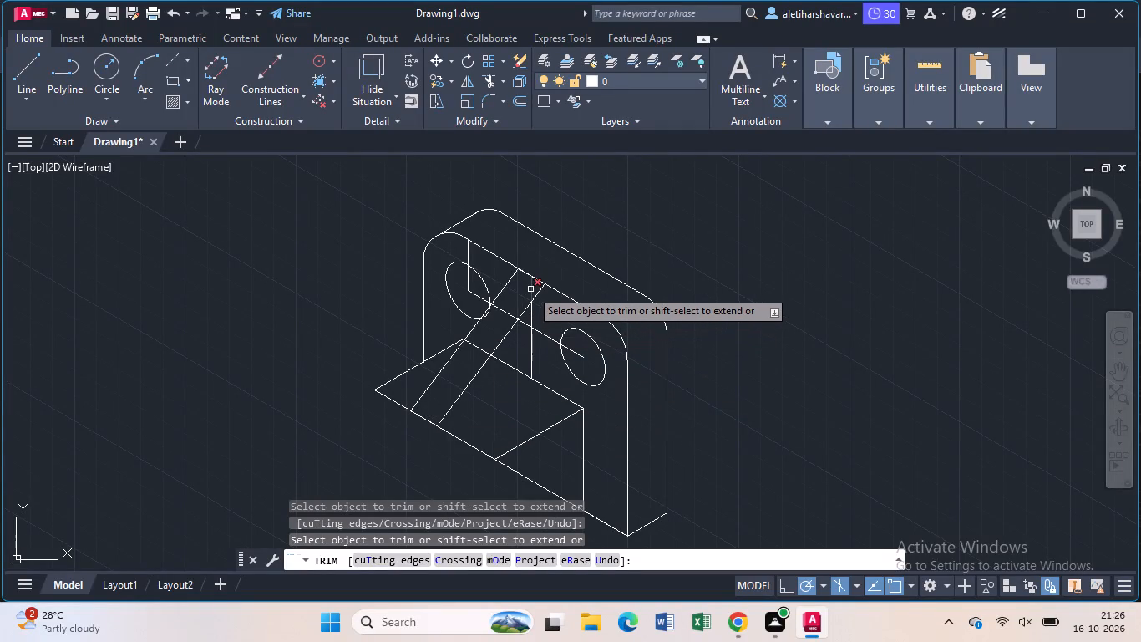
{"action": "left_click", "coordinate": [532, 288]}
{"action": "left_click", "coordinate": [533, 320]}
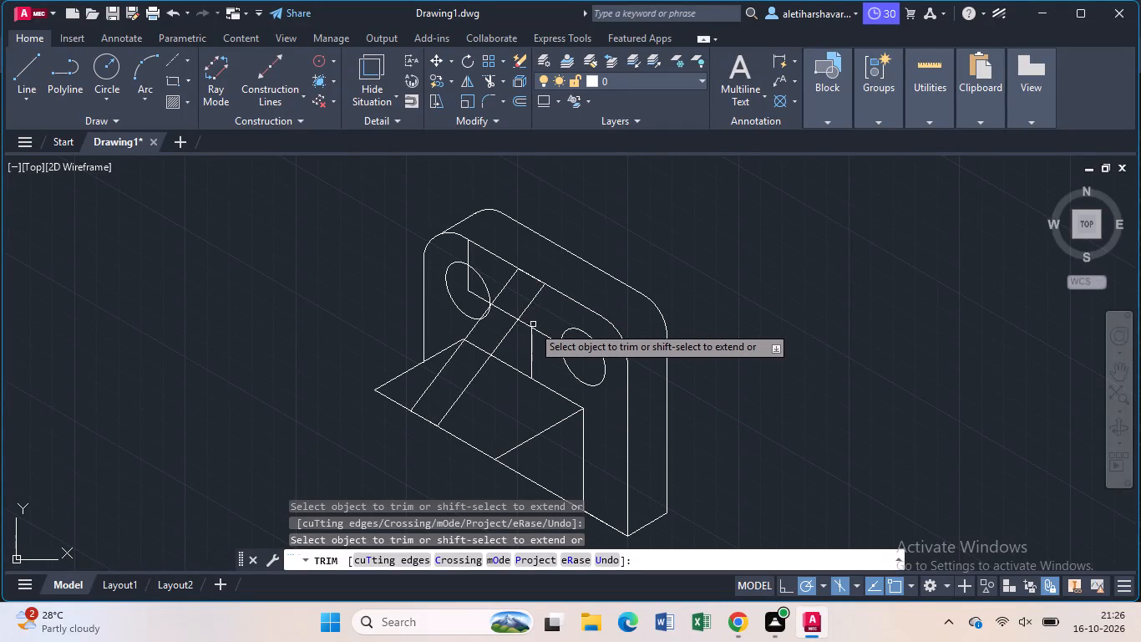
{"action": "left_click", "coordinate": [532, 339]}
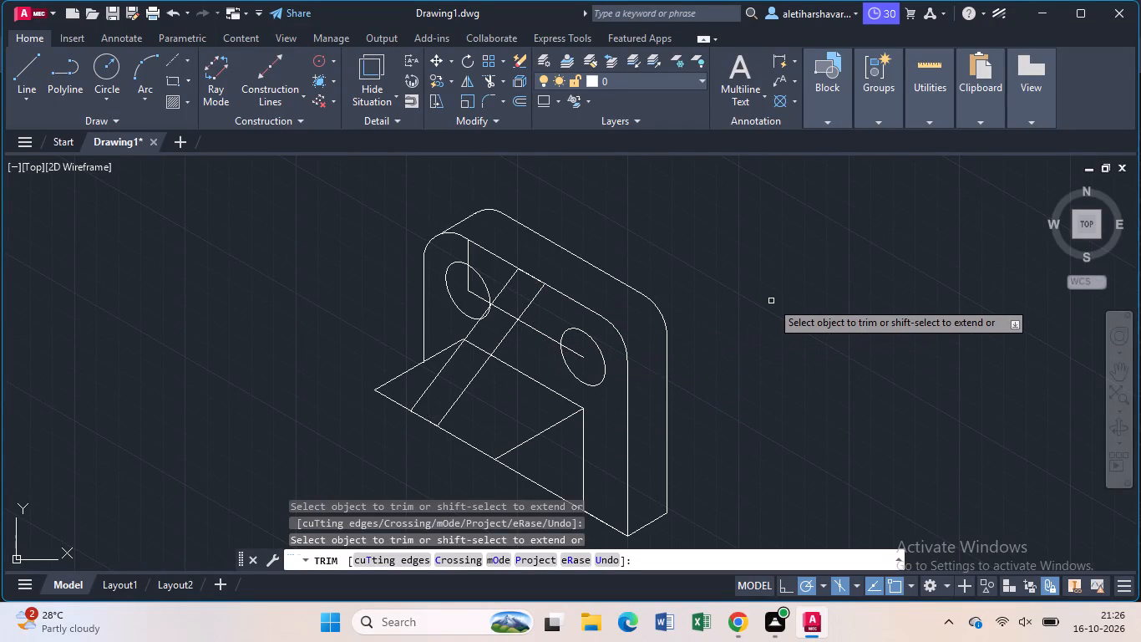
{"action": "key", "text": "l"}
{"action": "key", "text": "Return"}
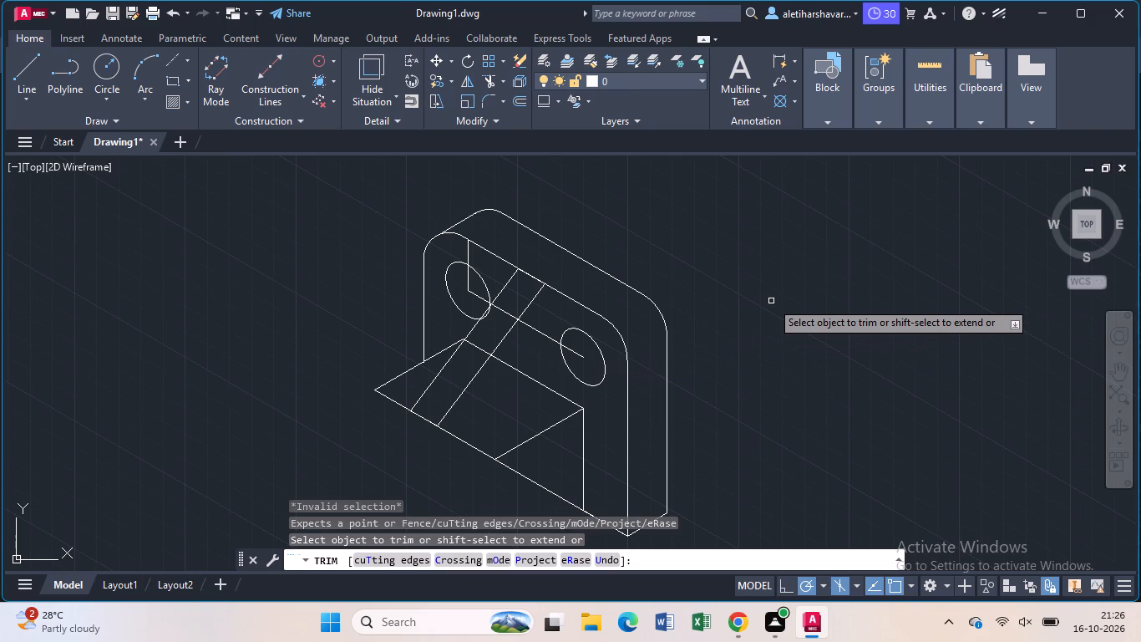
{"action": "key", "text": "Escape"}
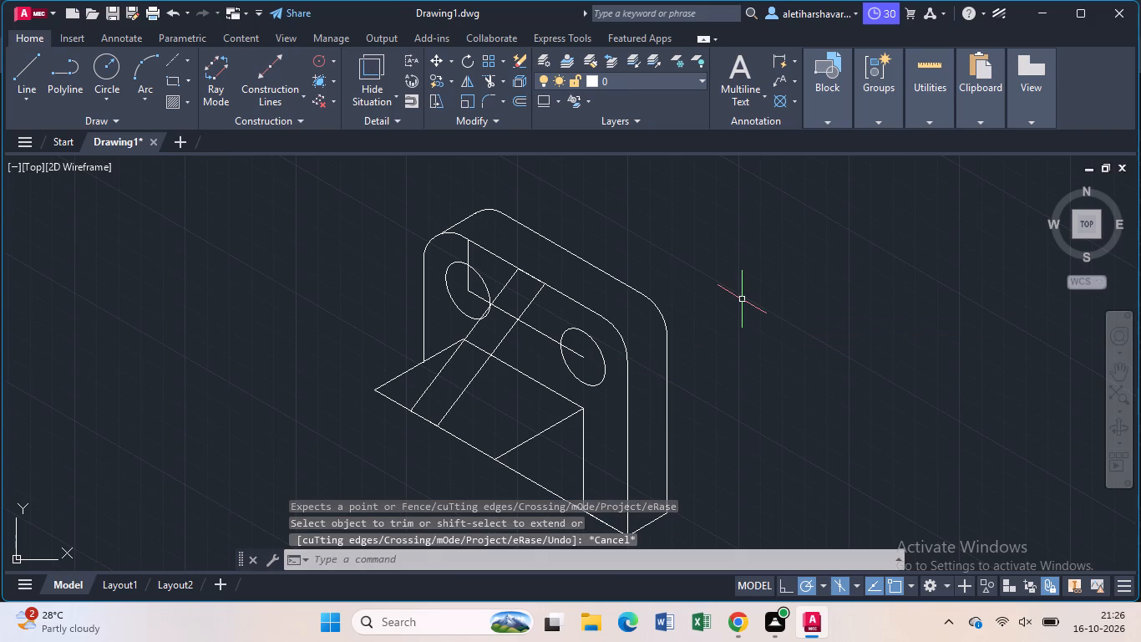
Draw a vertical line about 48 long at 270° from the right sloping line's top on the plate's front top edge.
{"action": "key", "text": "l"}
{"action": "key", "text": "Return"}
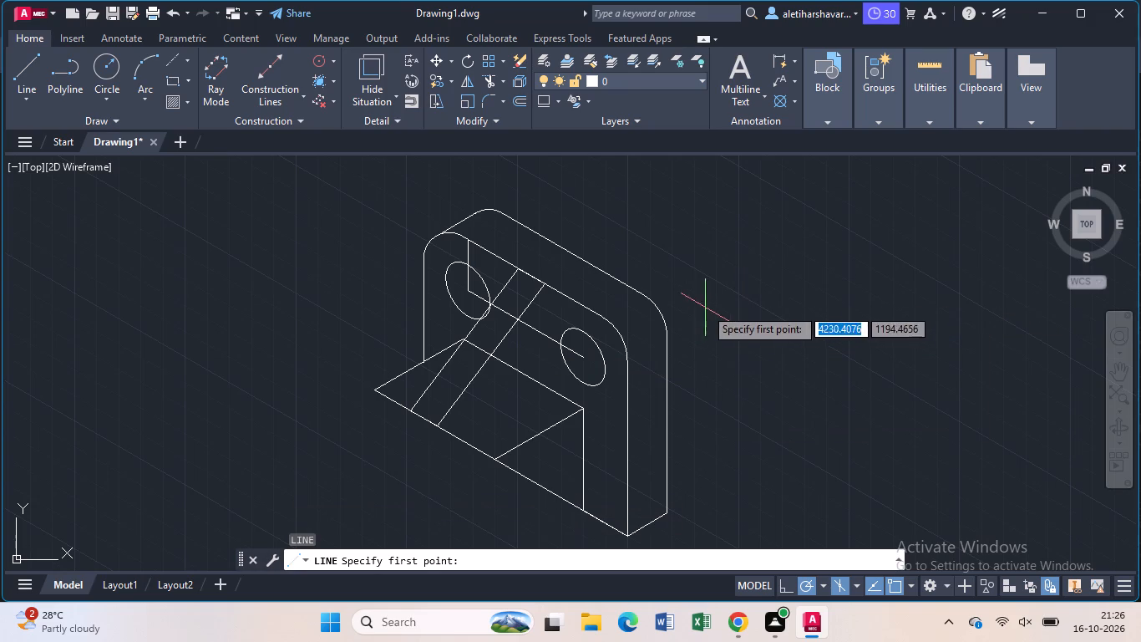
{"action": "left_click", "coordinate": [545, 288]}
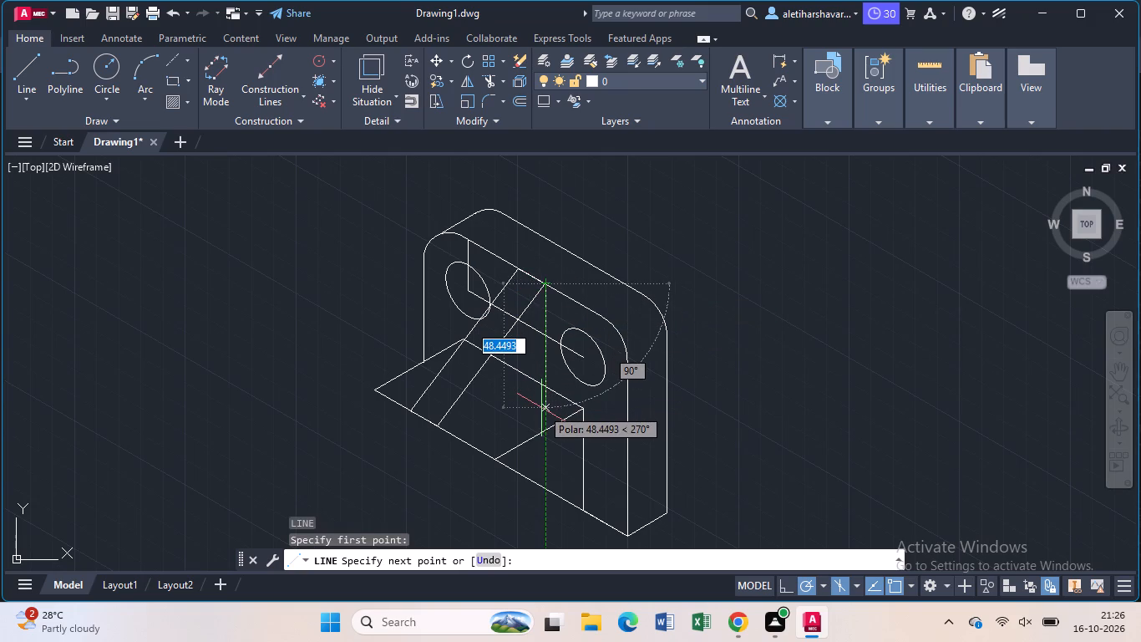
{"action": "left_click", "coordinate": [541, 408]}
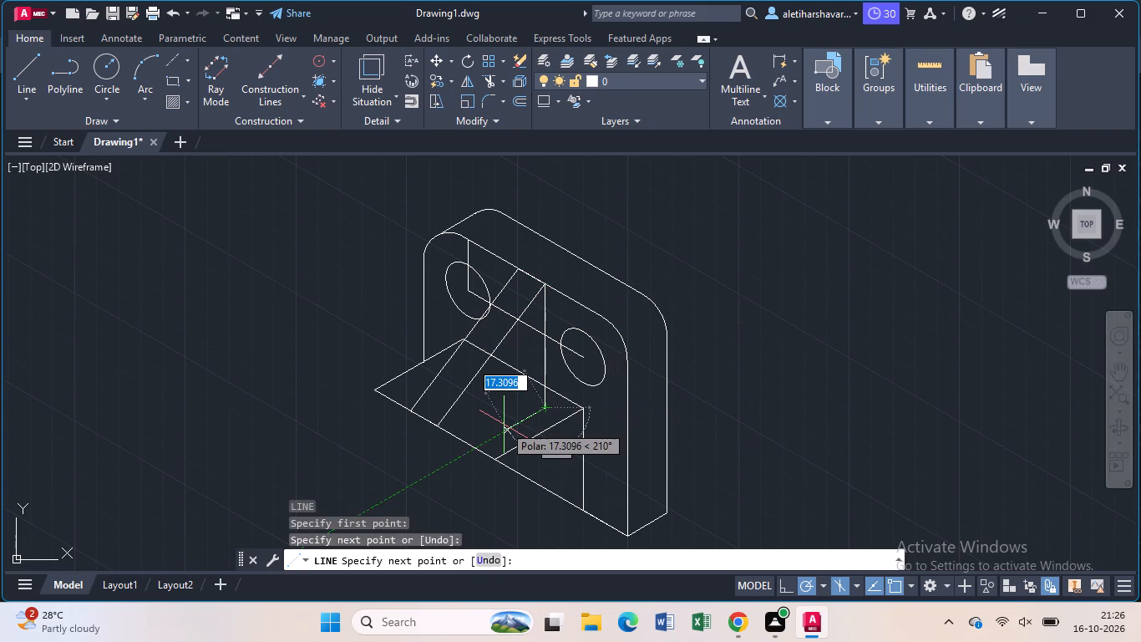
{"action": "key", "text": "Escape"}
Trim the new vertical line's lower end where it extends past the block's back edge.
{"action": "type", "text": "tr"}
{"action": "key", "text": "Return"}
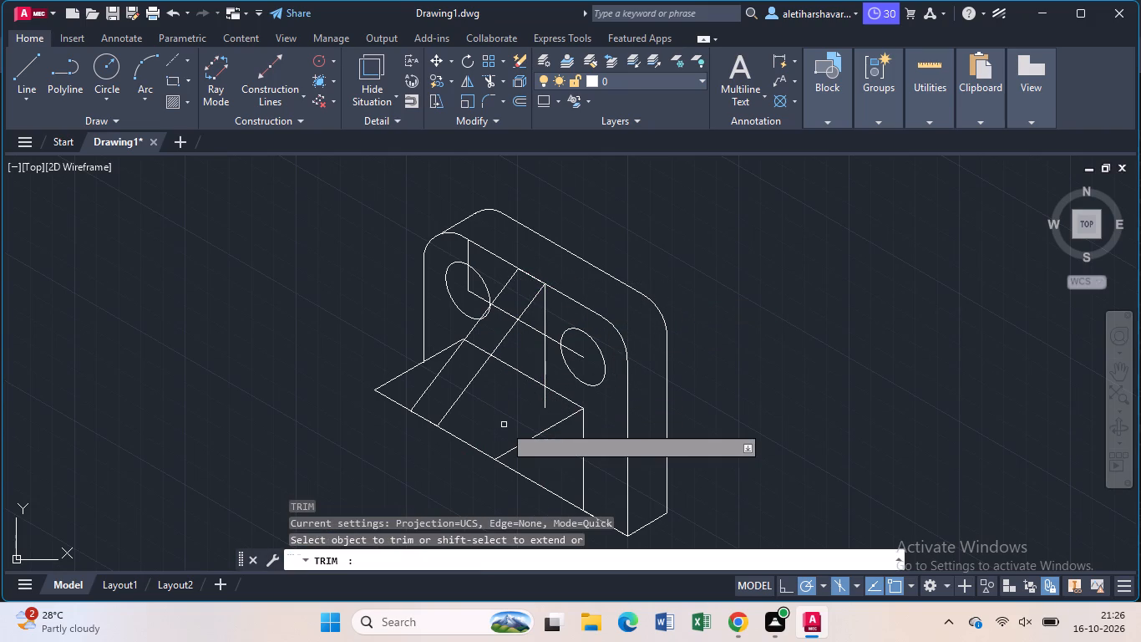
{"action": "left_click", "coordinate": [544, 402]}
{"action": "key", "text": "l"}
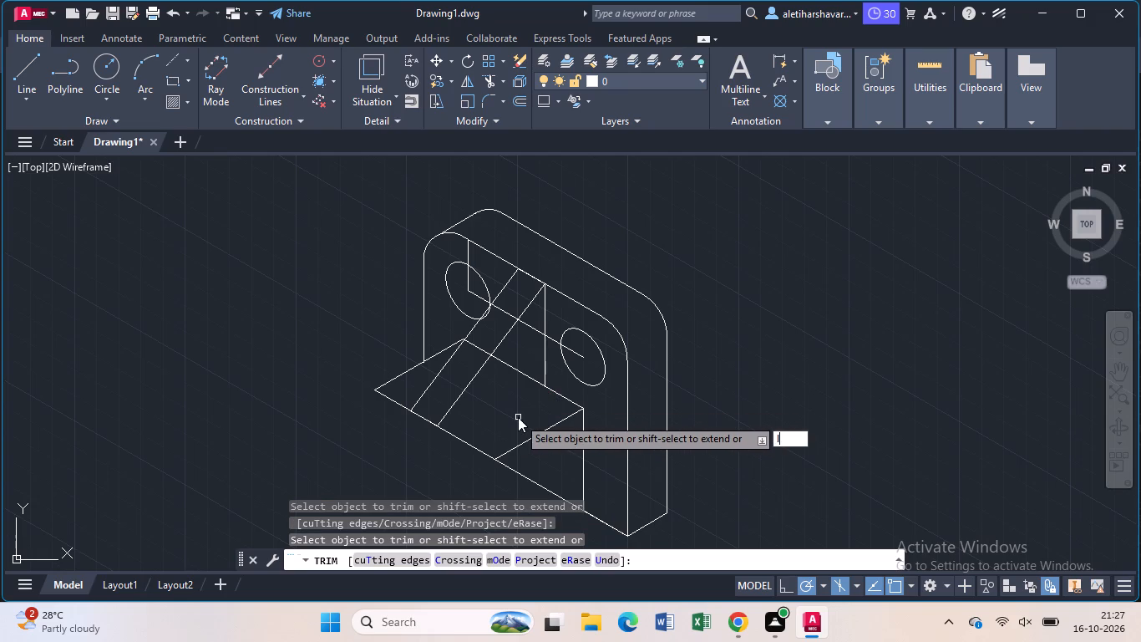
{"action": "key", "text": "Return"}
{"action": "key", "text": "Escape"}
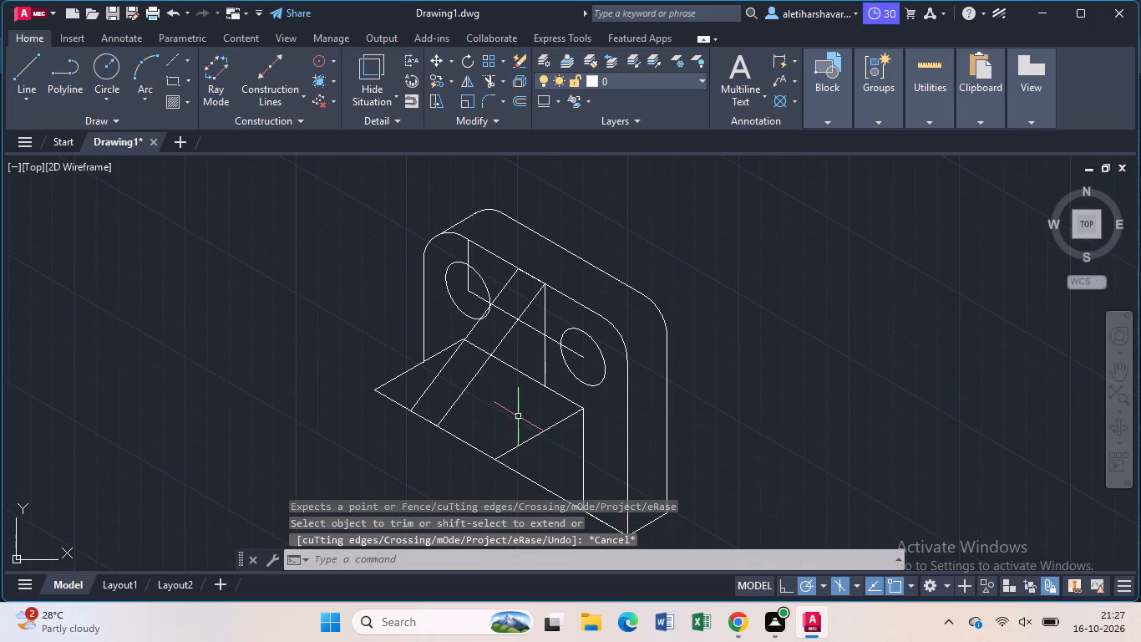
Draw a line about 51 long at 210° from the vertical line's foot across the block's top face.
{"action": "key", "text": "l"}
{"action": "key", "text": "Return"}
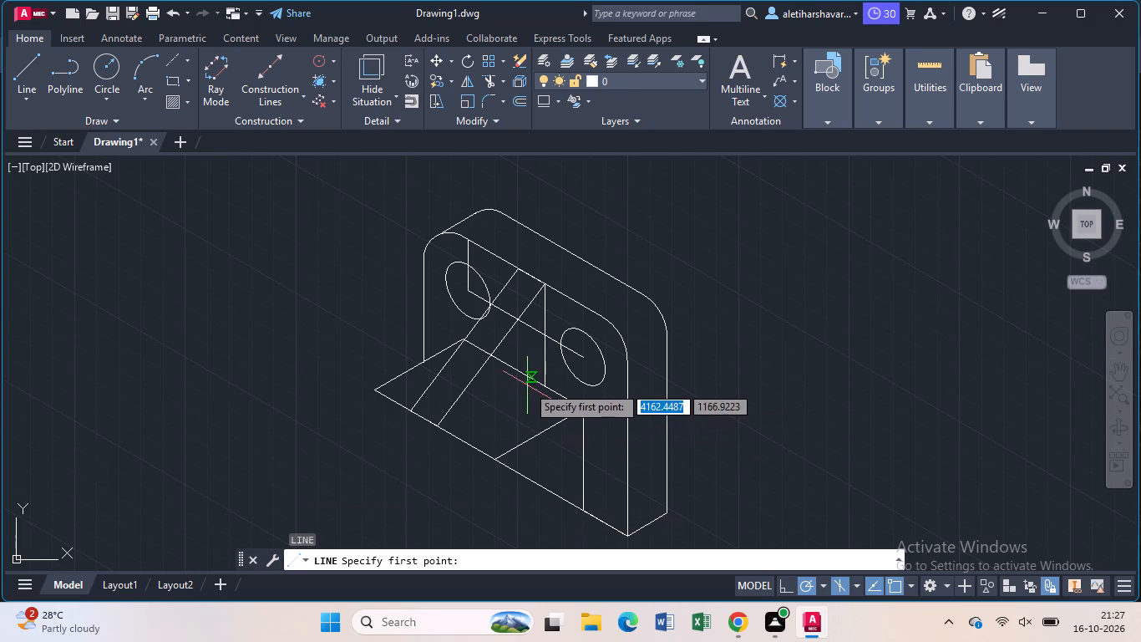
{"action": "left_click", "coordinate": [541, 385]}
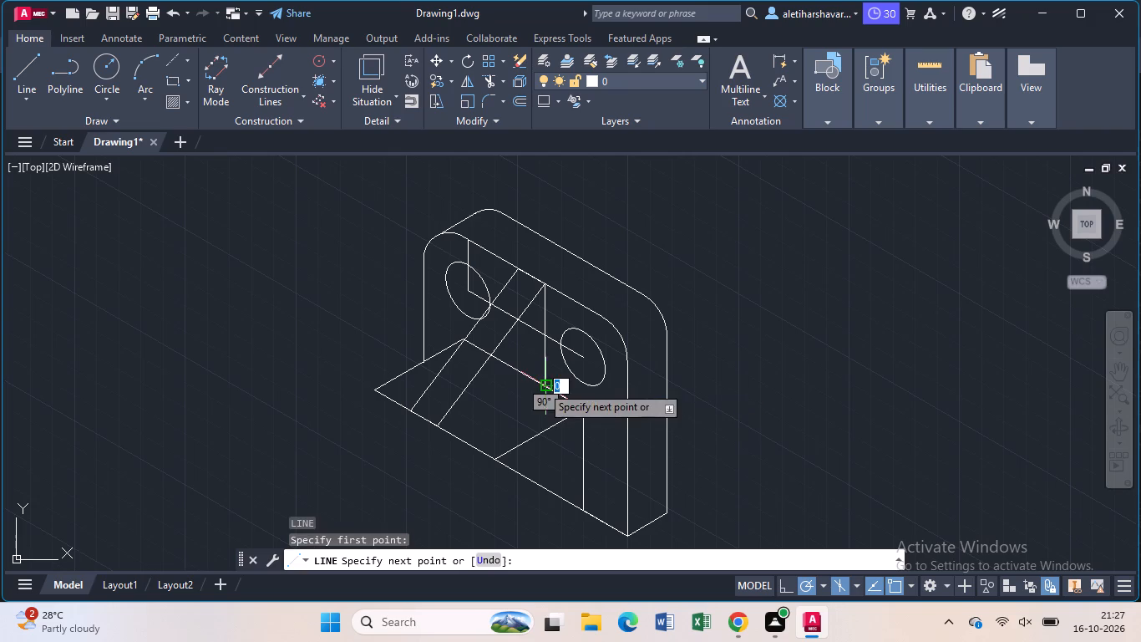
{"action": "left_click", "coordinate": [435, 455]}
{"action": "key", "text": "Escape"}
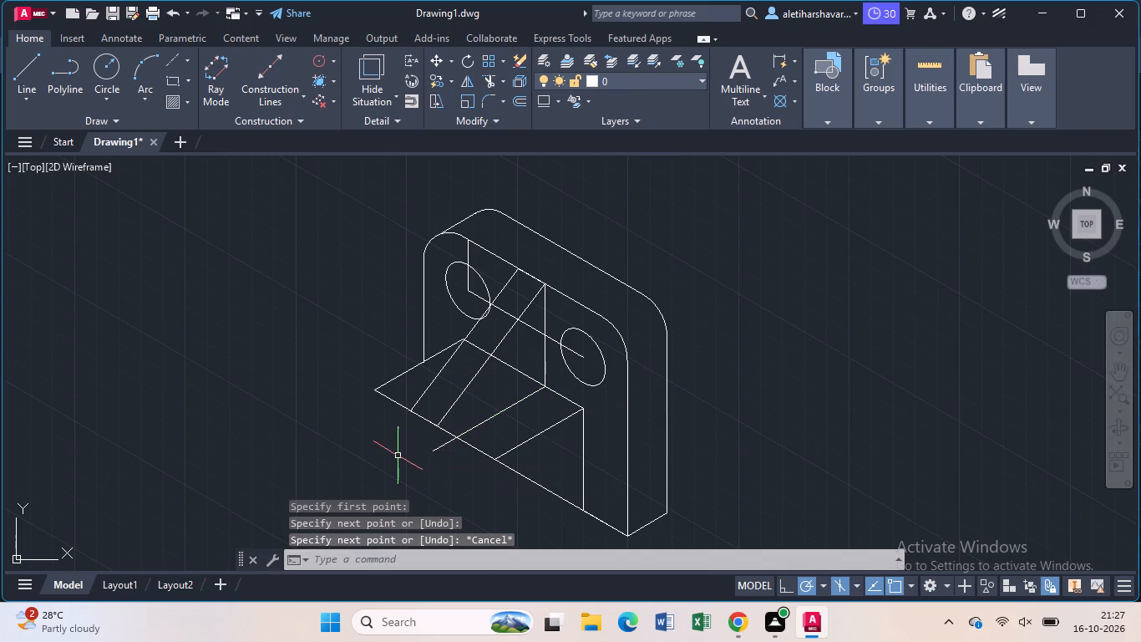
Trim the end of the 210° line where it extends past the block's front edge.
{"action": "type", "text": "tr"}
{"action": "key", "text": "Return"}
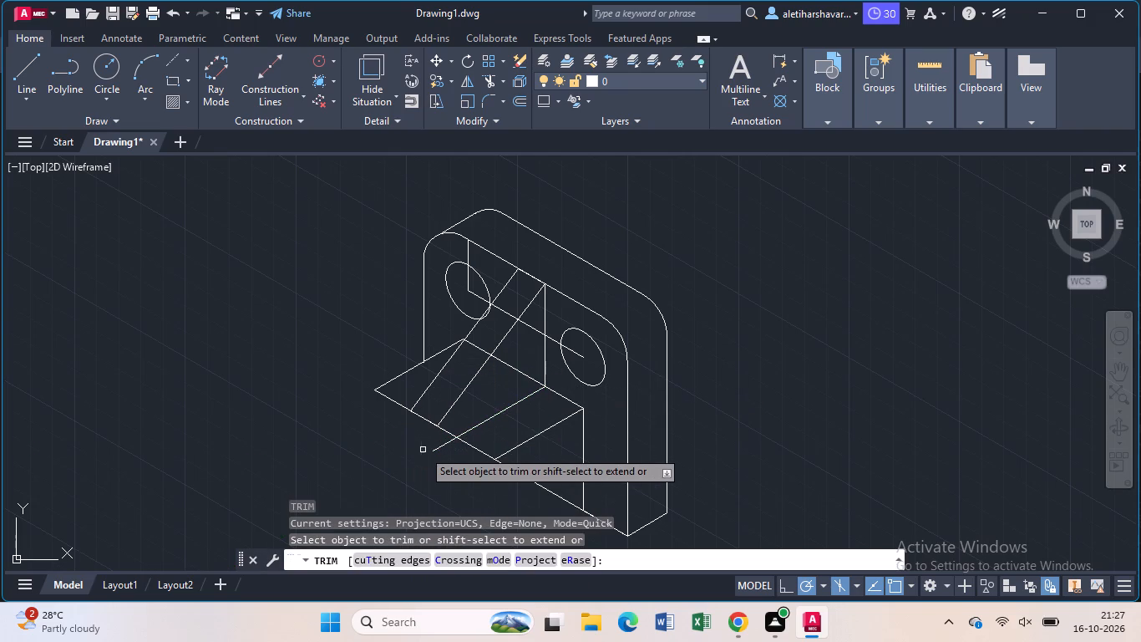
{"action": "left_click", "coordinate": [436, 446]}
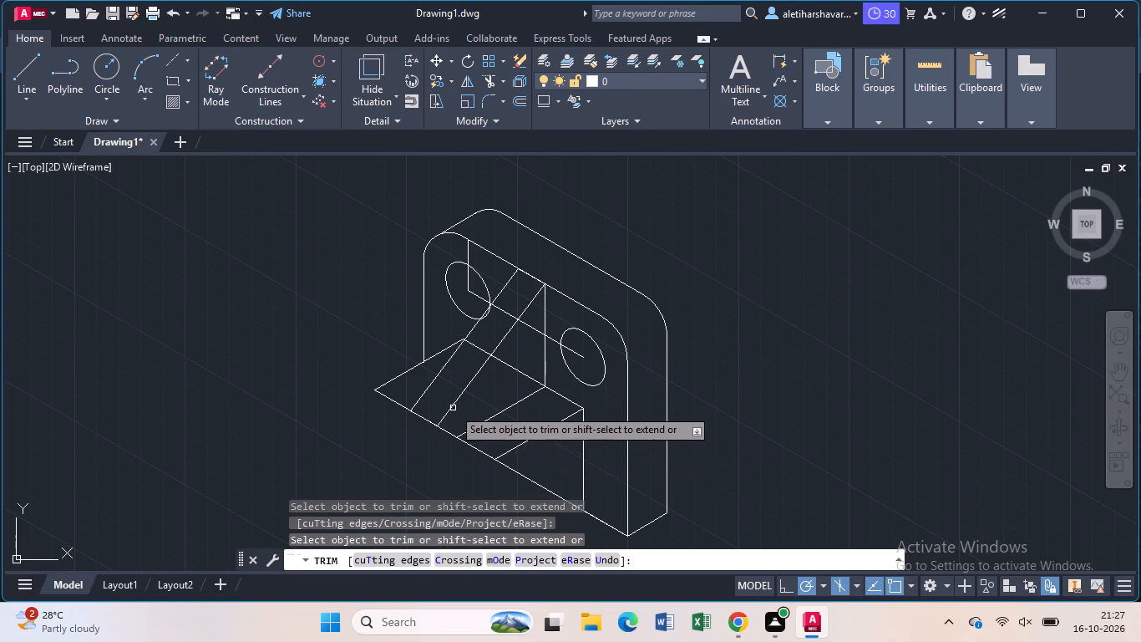
Trim away all three portions of the right sloping line, from the block's front edge to the plate's top edge.
{"action": "left_click", "coordinate": [452, 404]}
{"action": "left_click", "coordinate": [500, 343]}
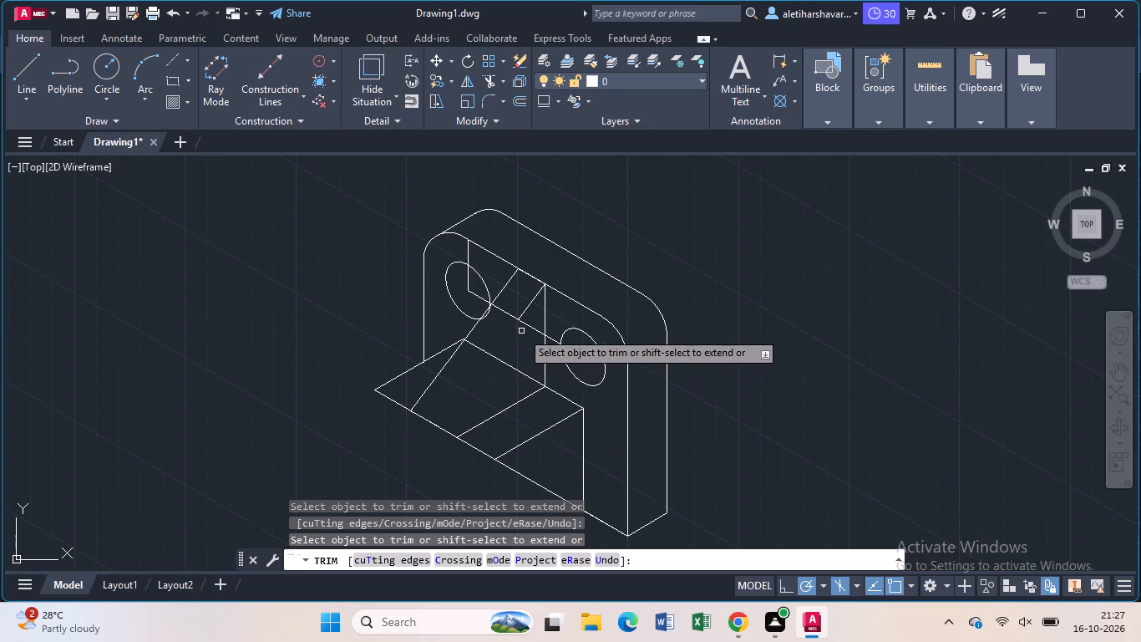
{"action": "left_click", "coordinate": [525, 308]}
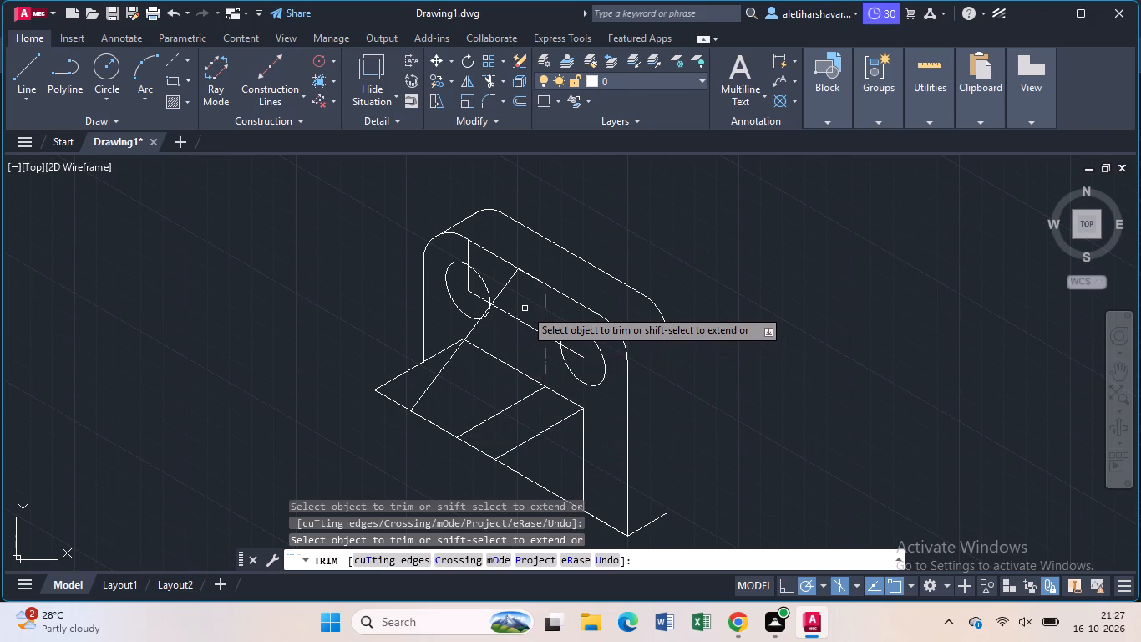
{"action": "key", "text": "Escape"}
Draw a sloping line about 72 long from the vertical line's top to the 210° line's end on the block's front edge.
{"action": "key", "text": "l"}
{"action": "key", "text": "Return"}
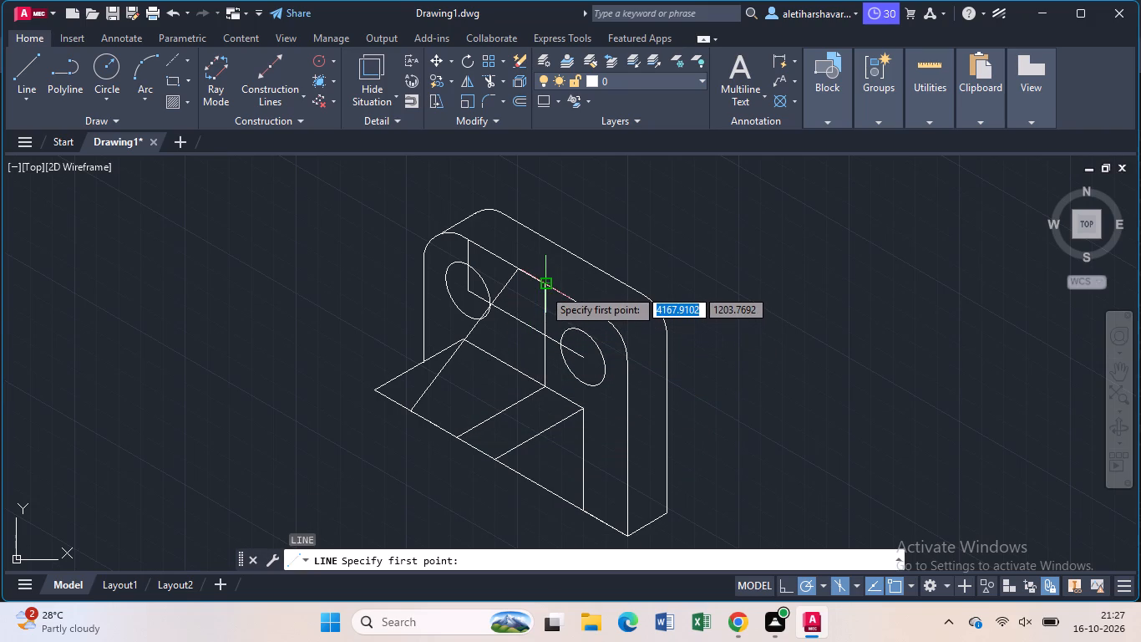
{"action": "left_click", "coordinate": [543, 288]}
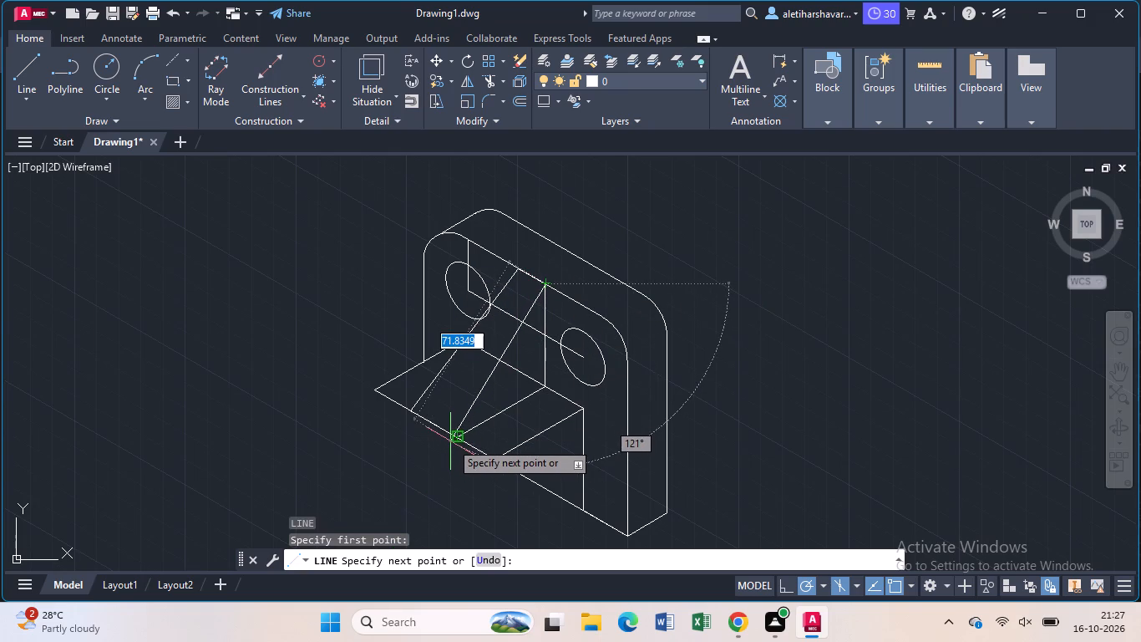
{"action": "scroll", "coordinate": [450, 441], "scroll_direction": "up", "scroll_amount": 2}
{"action": "left_click", "coordinate": [457, 436]}
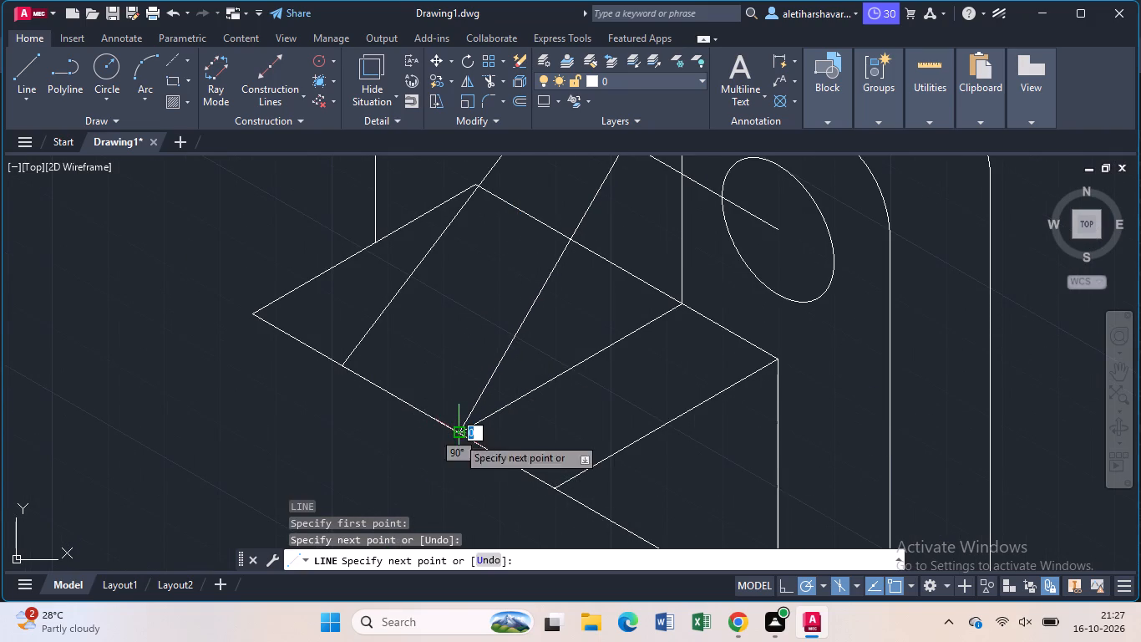
{"action": "key", "text": "Escape"}
Erase the old left sloping line.
{"action": "scroll", "coordinate": [413, 474], "scroll_direction": "down", "scroll_amount": 1}
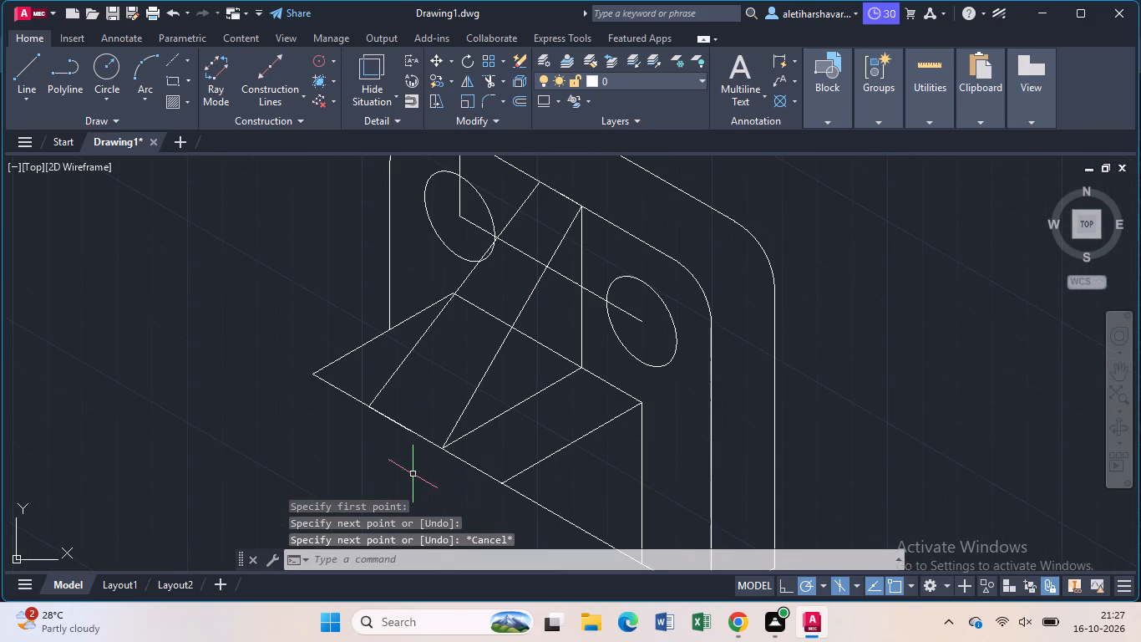
{"action": "left_click", "coordinate": [406, 358]}
{"action": "key", "text": "Delete"}
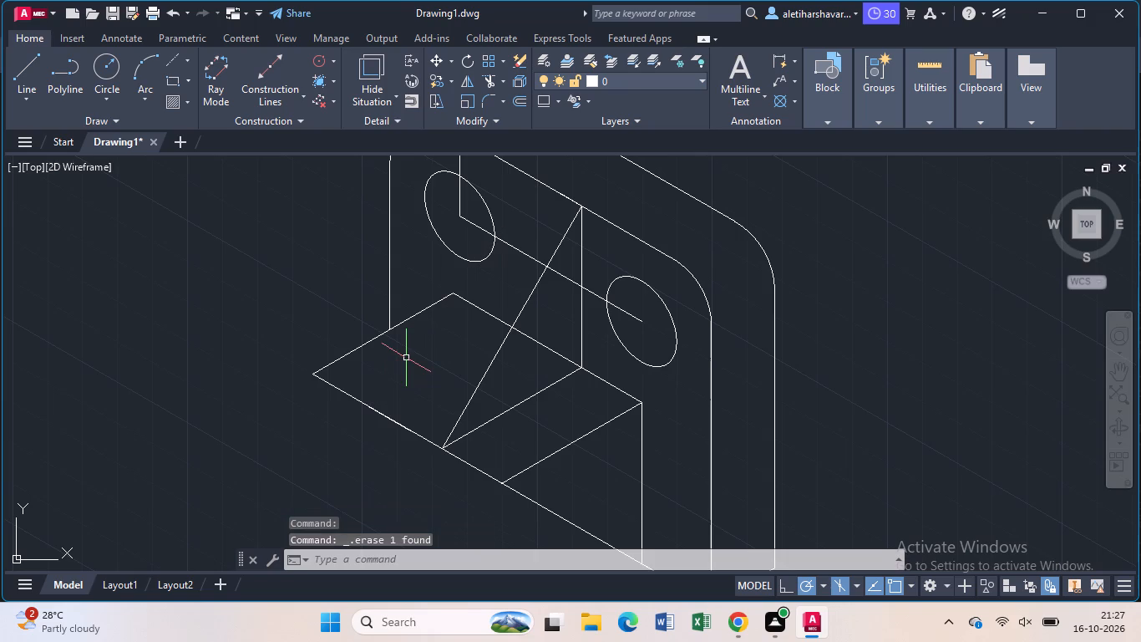
Copy the new right sloping line from its top end to the erased left line's top point on the plate's front top edge.
{"action": "left_click", "coordinate": [493, 360]}
{"action": "type", "text": "co"}
{"action": "key", "text": "Return"}
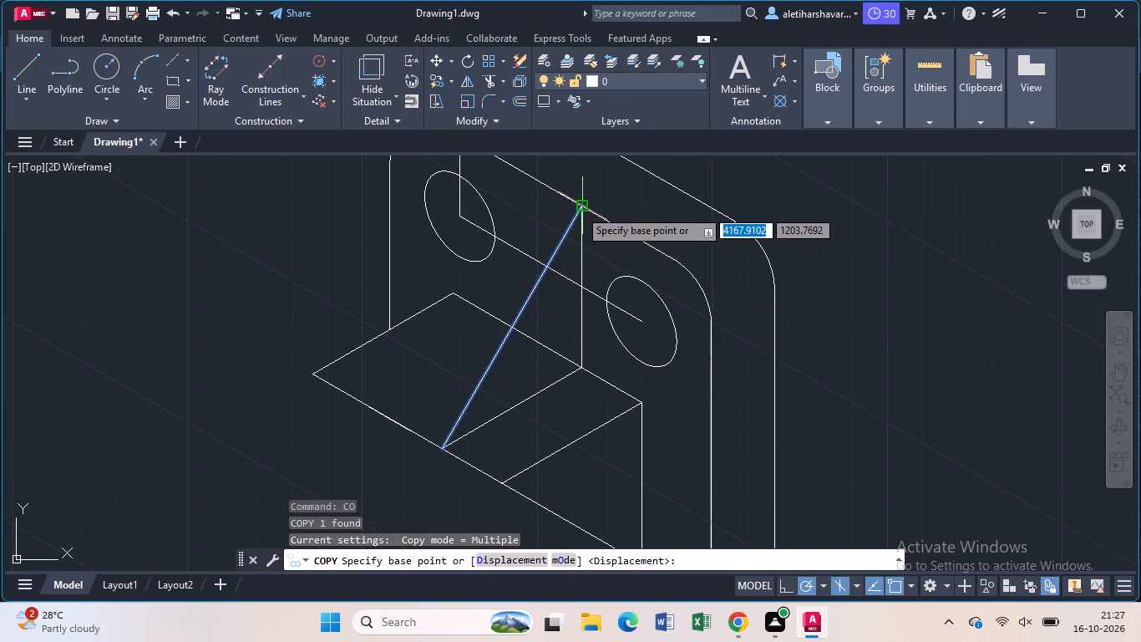
{"action": "middle_click_drag", "start_coordinate": [581, 209], "coordinate": [600, 323]}
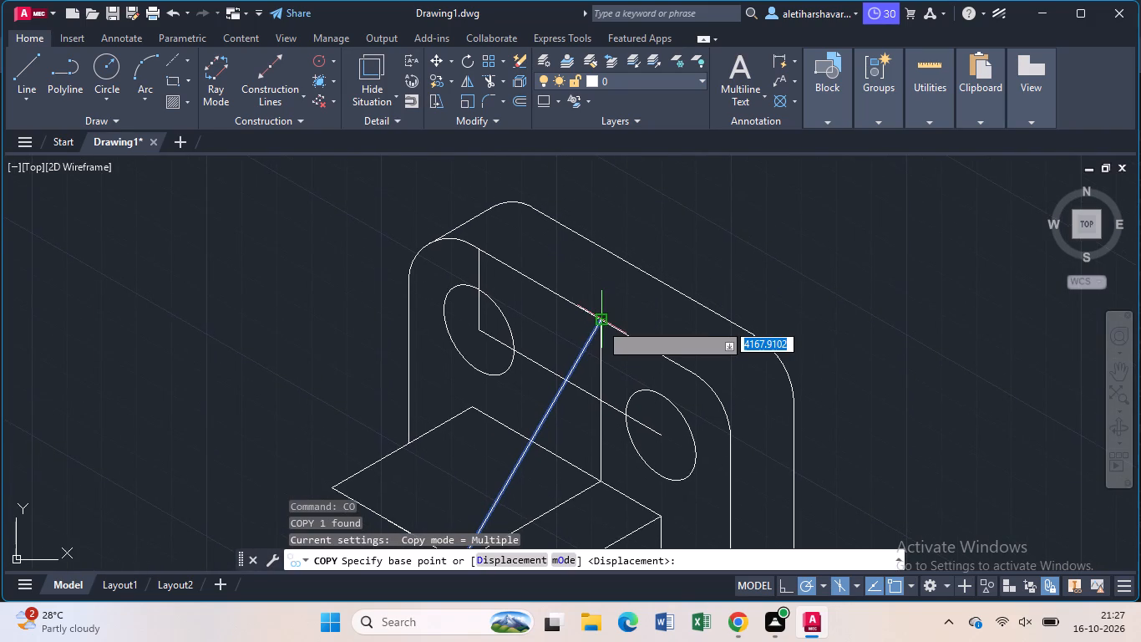
{"action": "left_click", "coordinate": [600, 324]}
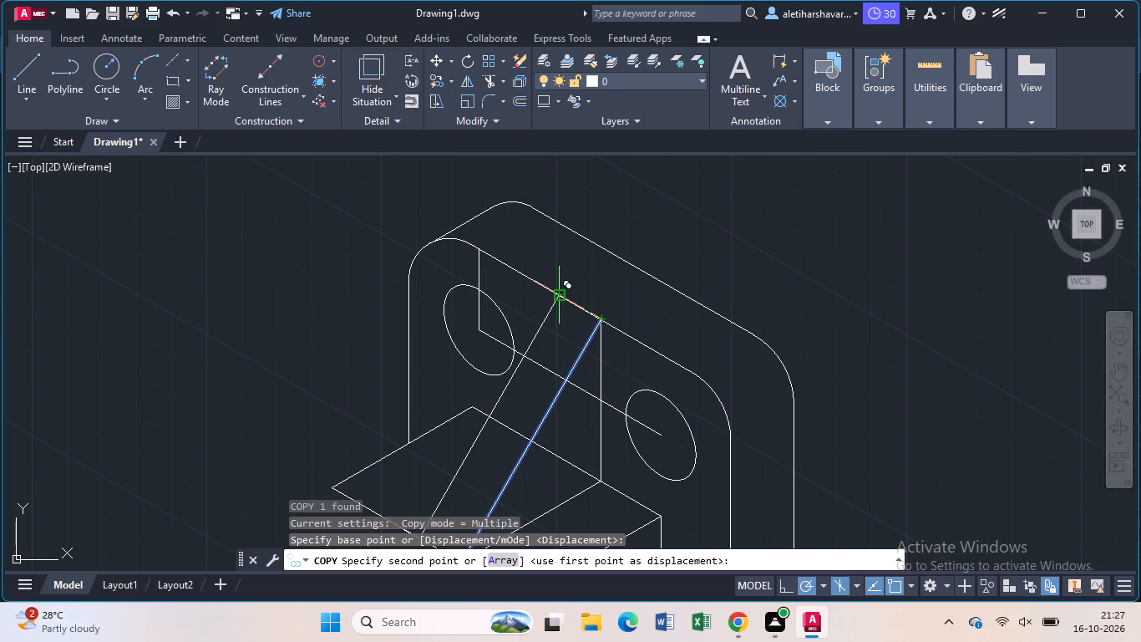
{"action": "left_click", "coordinate": [554, 293]}
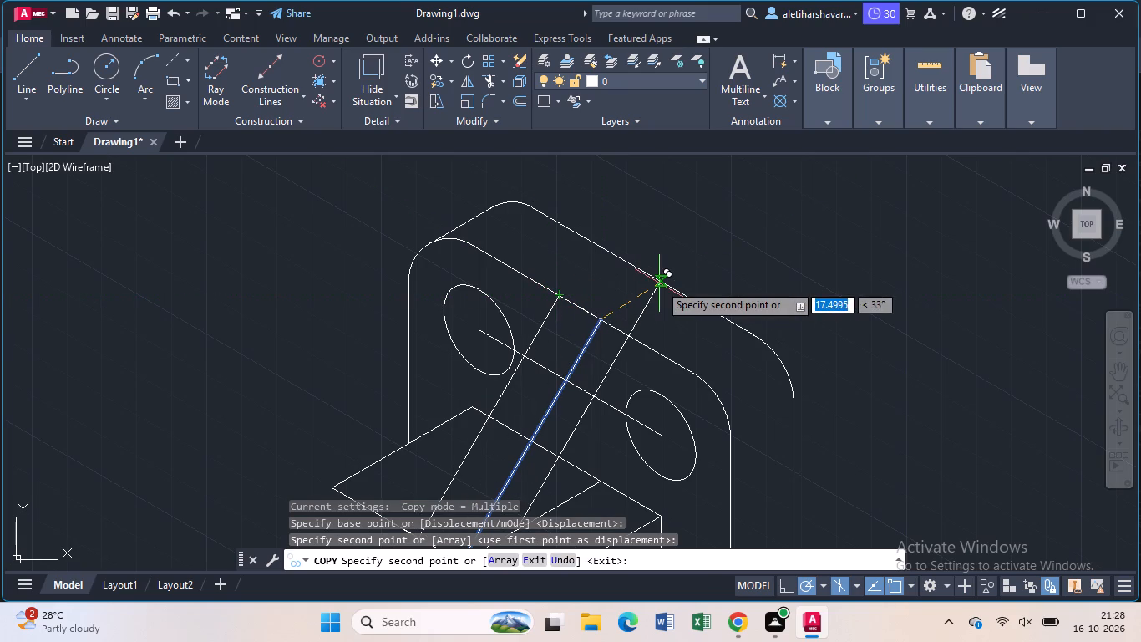
{"action": "key", "text": "Escape"}
Trim the block's front edge line between the top face's front right corner and the vertical edge at the plate.
{"action": "scroll", "coordinate": [688, 300], "scroll_direction": "down", "scroll_amount": 1}
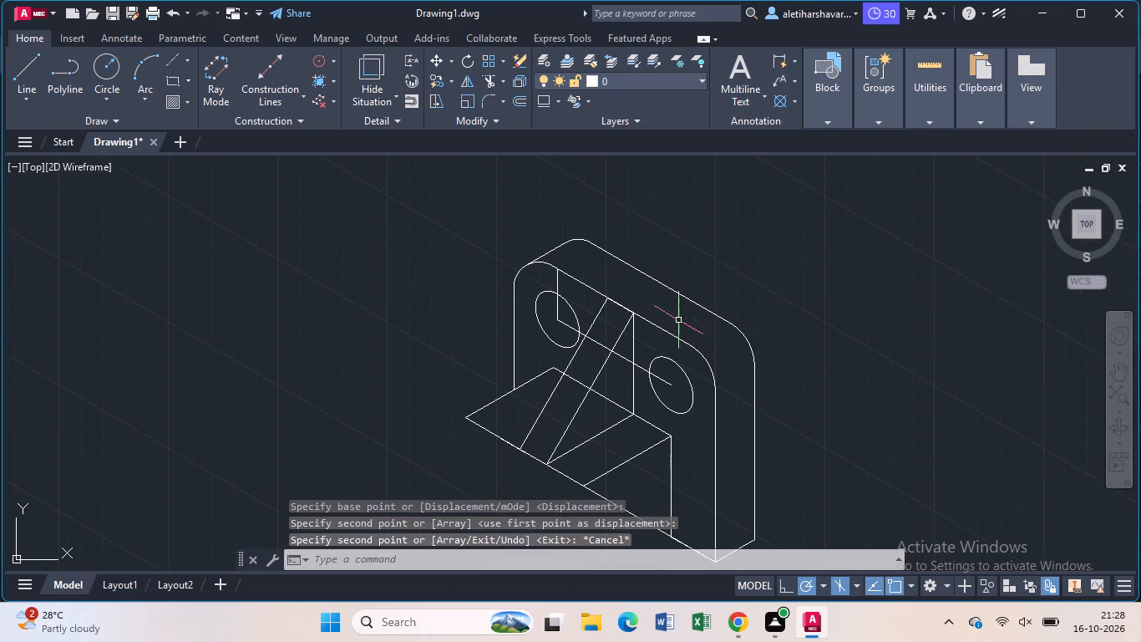
{"action": "middle_click_drag", "start_coordinate": [669, 328], "coordinate": [669, 308]}
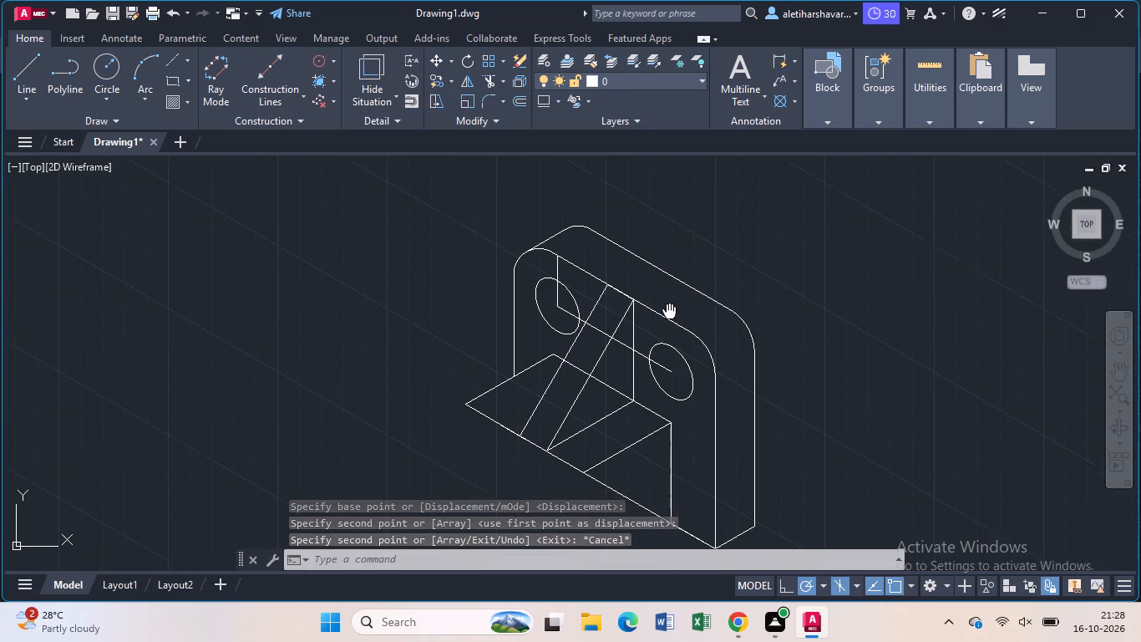
{"action": "middle_click_drag", "start_coordinate": [669, 308], "coordinate": [666, 278]}
{"action": "scroll", "coordinate": [590, 333], "scroll_direction": "up", "scroll_amount": 1}
{"action": "middle_click_drag", "start_coordinate": [520, 380], "coordinate": [562, 332]}
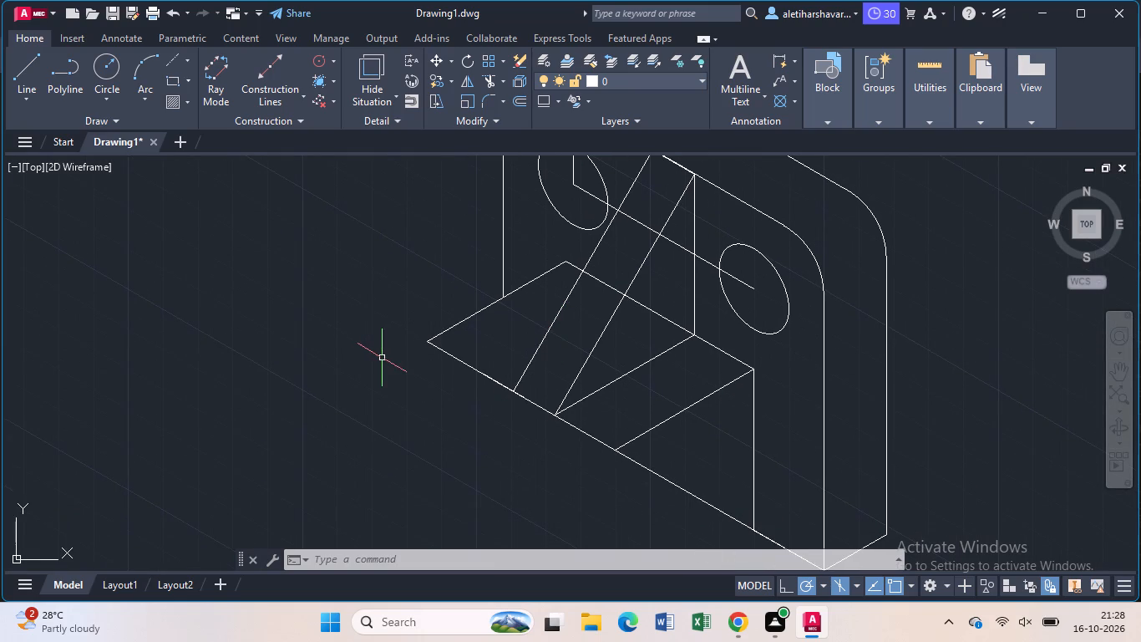
{"action": "key", "text": "Escape"}
{"action": "scroll", "coordinate": [390, 357], "scroll_direction": "down", "scroll_amount": 1}
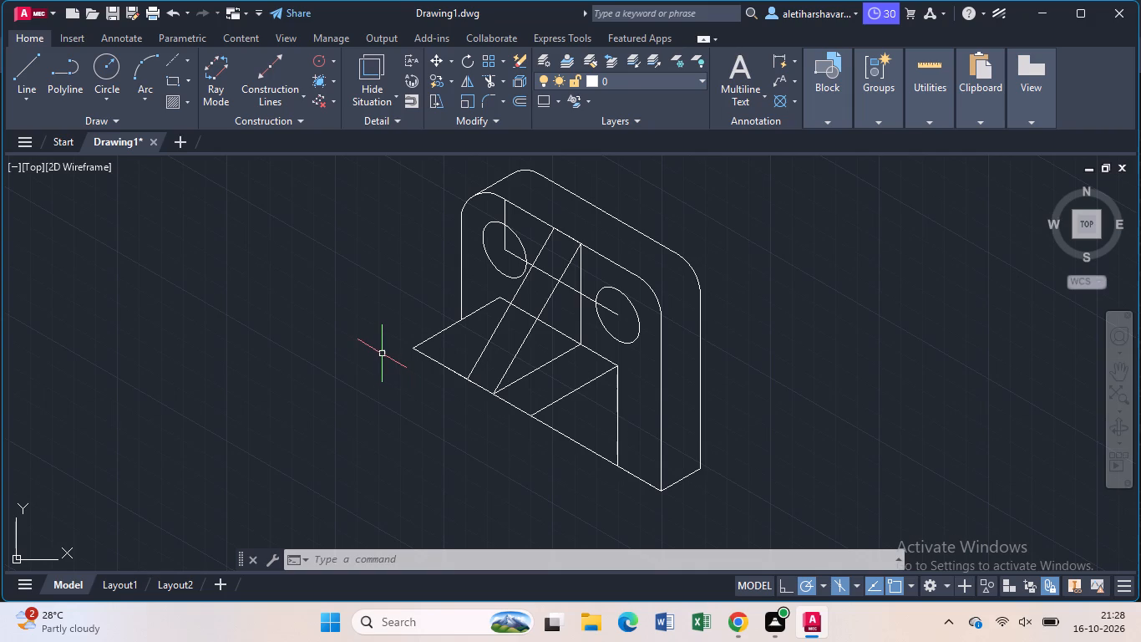
{"action": "type", "text": "tr"}
{"action": "key", "text": "Return"}
{"action": "left_click", "coordinate": [555, 429]}
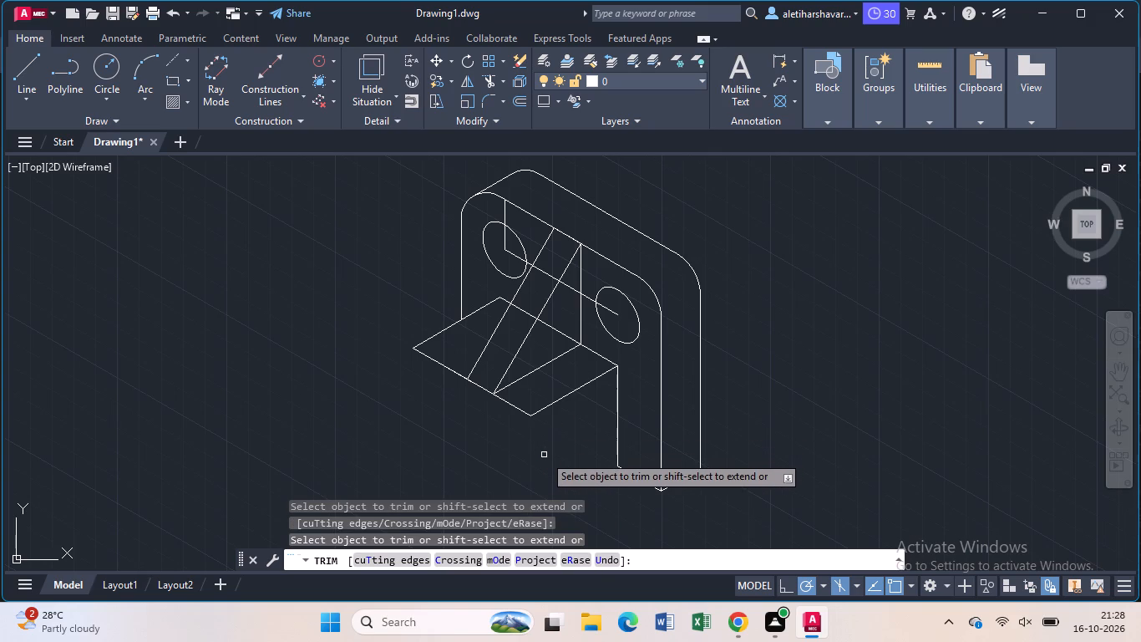
{"action": "key", "text": "Escape"}
Draw a line 6 down from the block's front right top corner, continuing about 63 at 150° parallel to the front edge.
{"action": "key", "text": "l"}
{"action": "key", "text": "Return"}
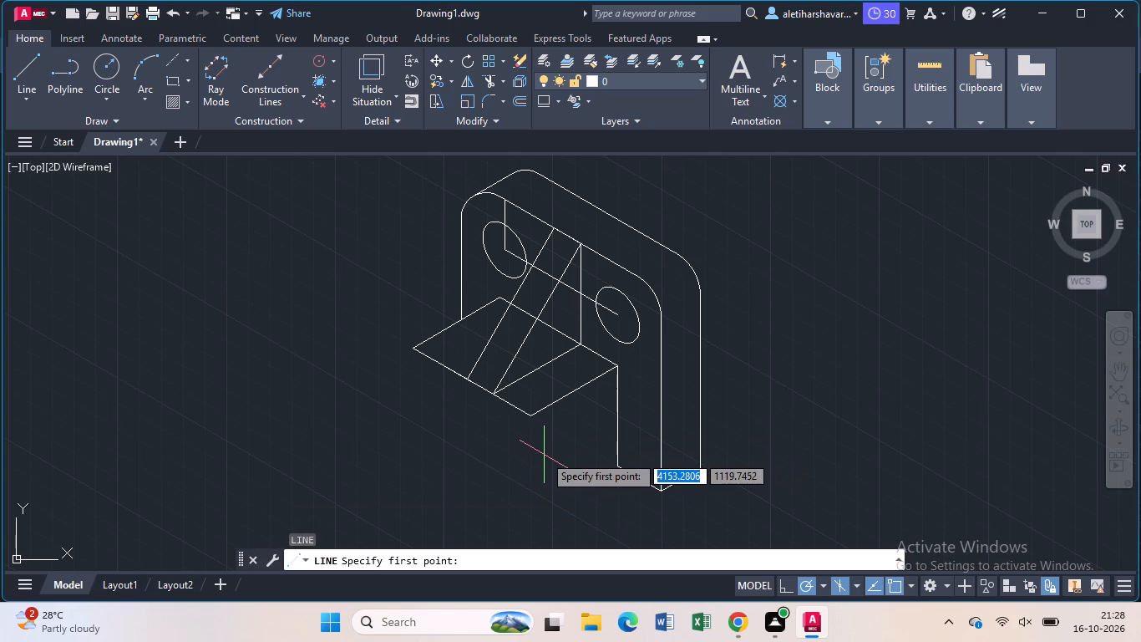
{"action": "left_click", "coordinate": [532, 419]}
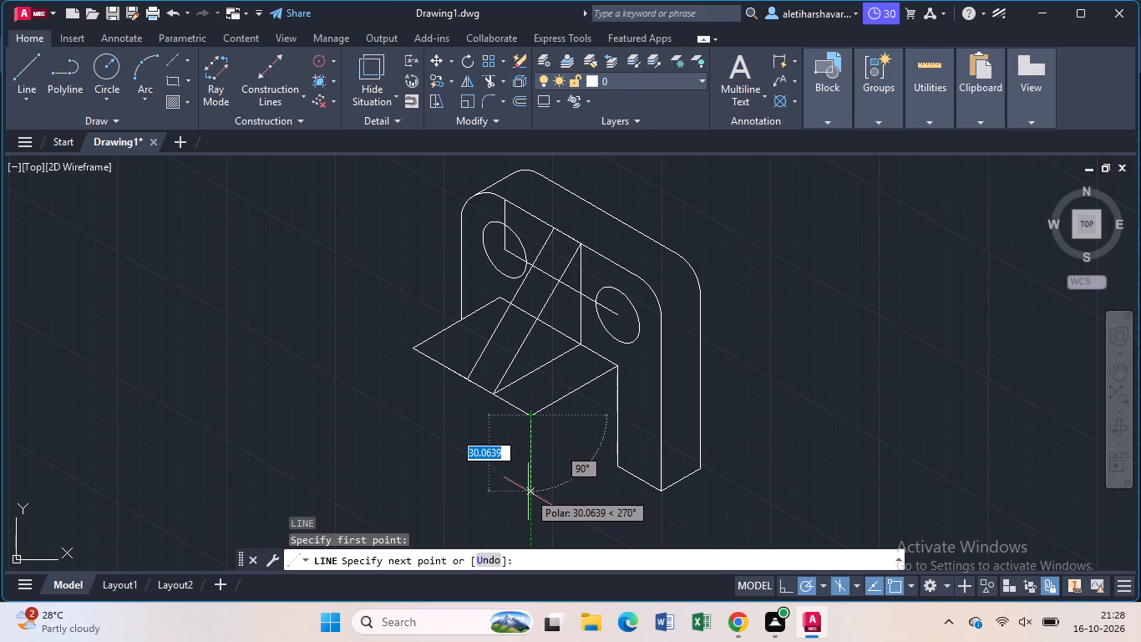
{"action": "key", "text": "6"}
{"action": "key", "text": "Return"}
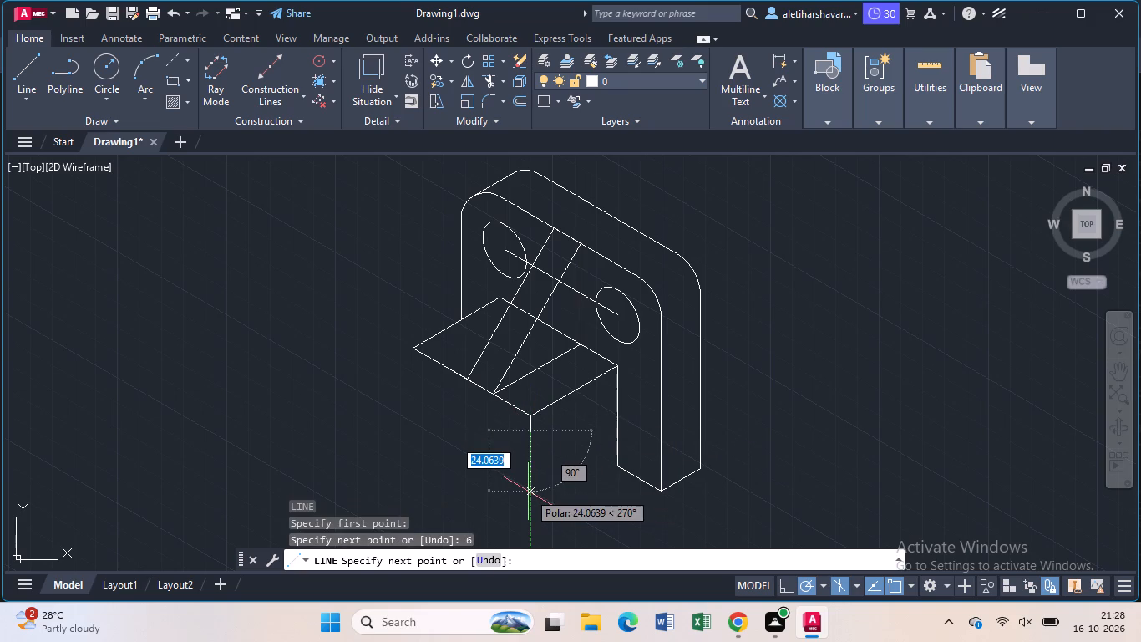
{"action": "left_click", "coordinate": [388, 359]}
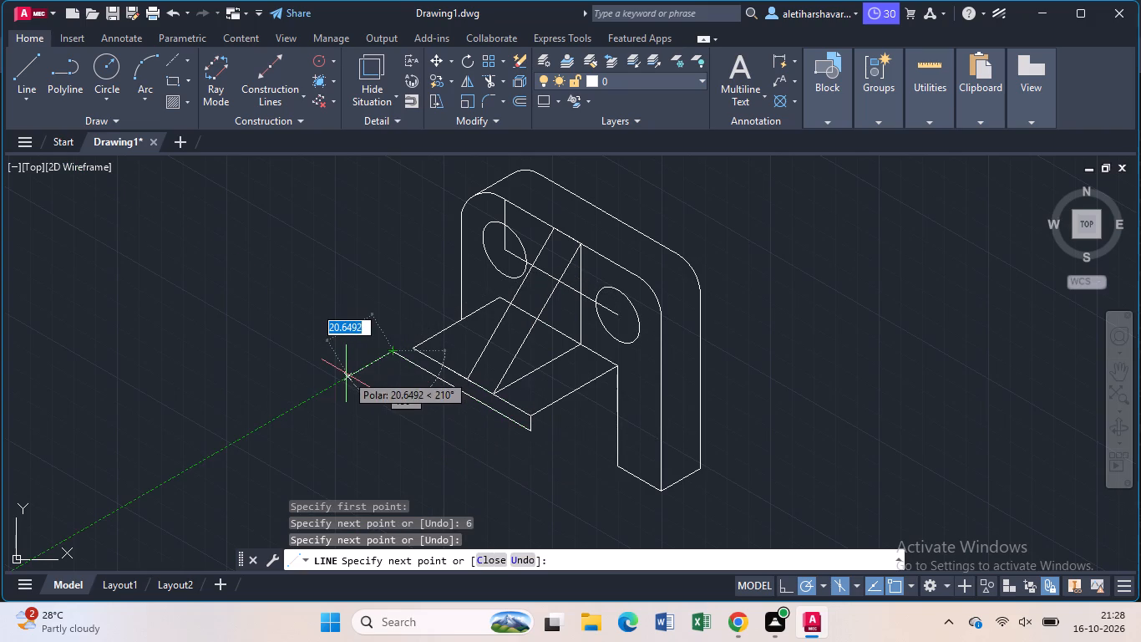
{"action": "key", "text": "Escape"}
Draw a vertical line about 17 long down from the block's front left top corner.
{"action": "key", "text": "l"}
{"action": "key", "text": "Return"}
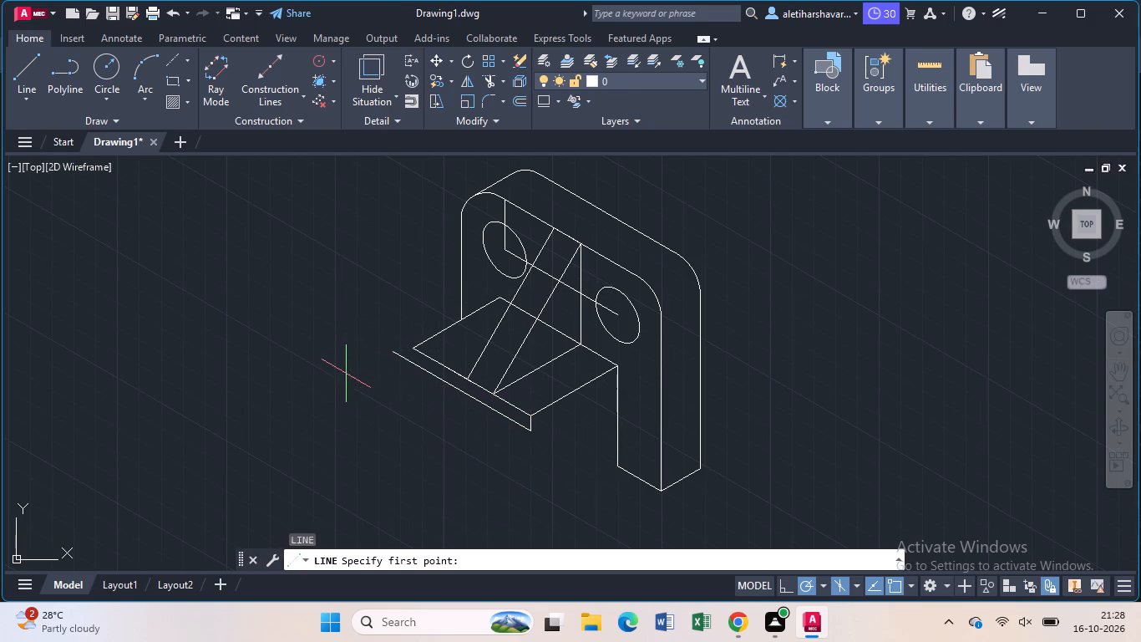
{"action": "left_click", "coordinate": [412, 351]}
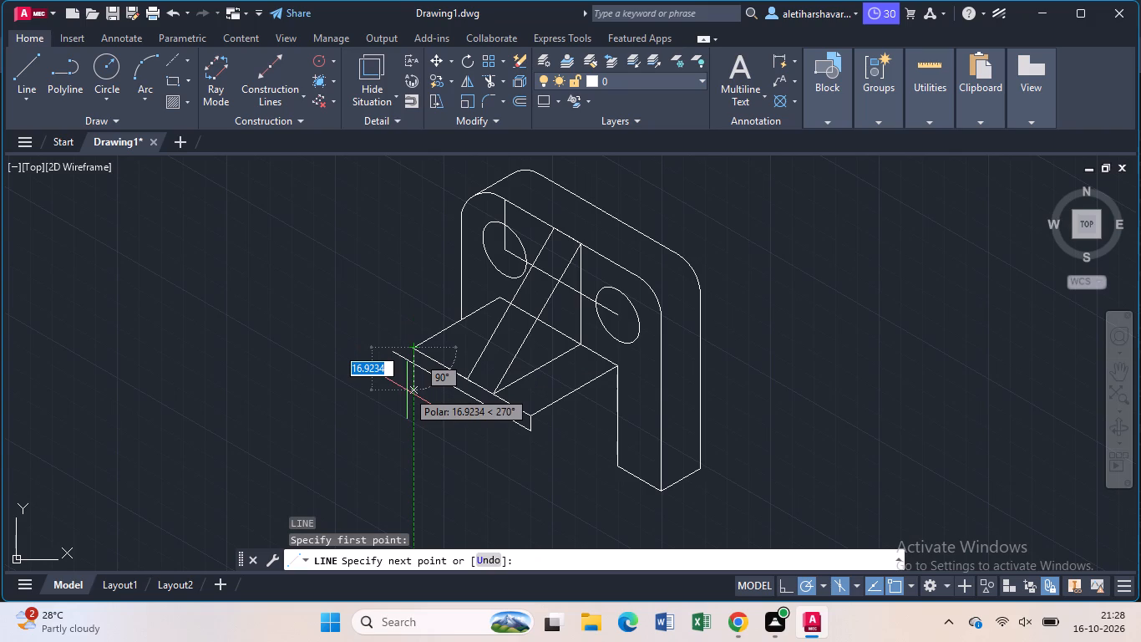
{"action": "left_click", "coordinate": [407, 390]}
{"action": "key", "text": "Escape"}
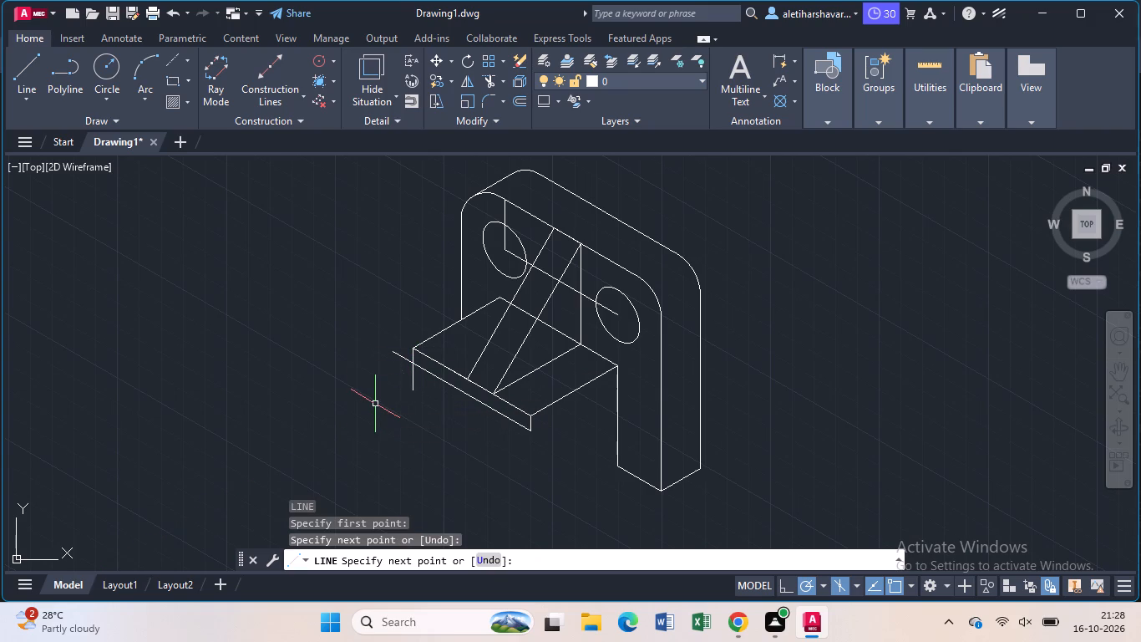
Trim the overhanging ends of the lower front edge and the left vertical line where they cross.
{"action": "type", "text": "tr"}
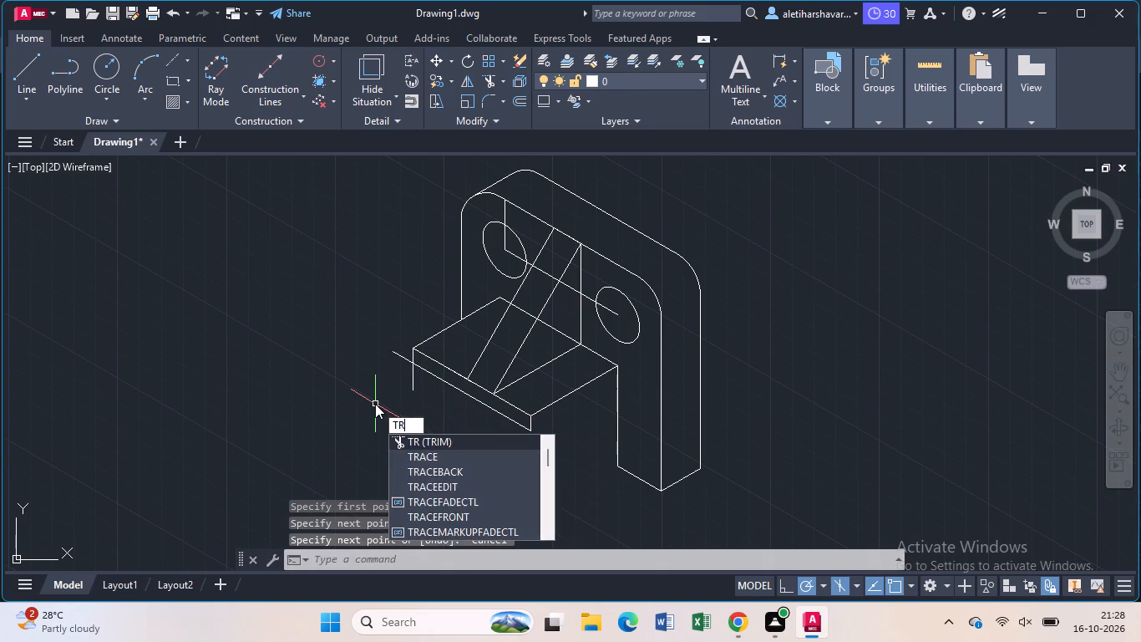
{"action": "key", "text": "Return"}
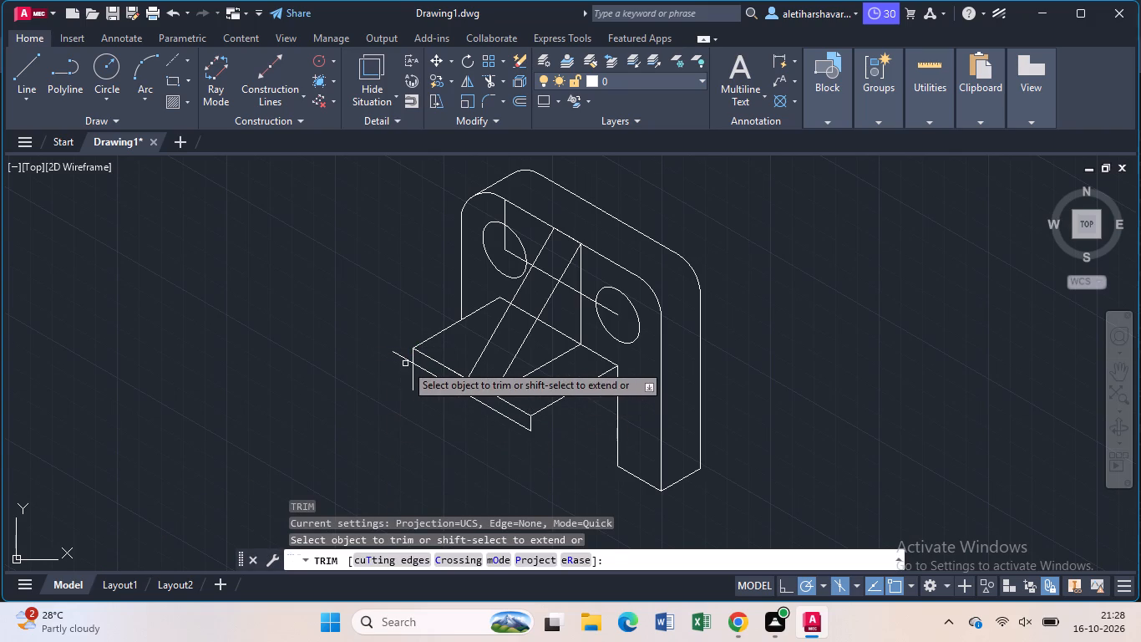
{"action": "left_click", "coordinate": [405, 361]}
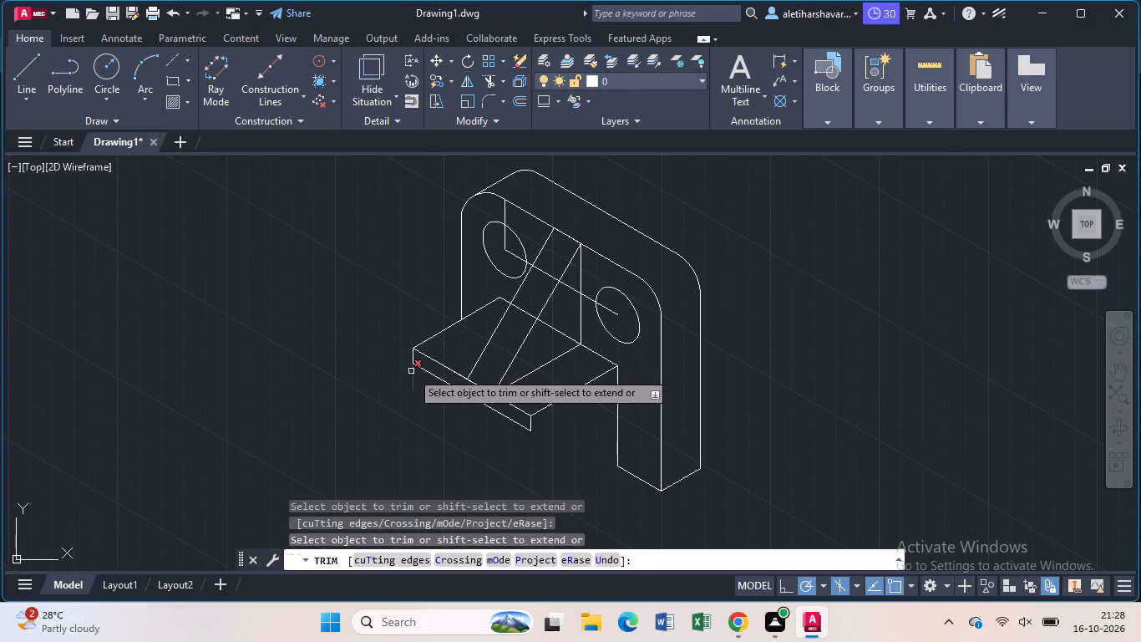
{"action": "left_click", "coordinate": [411, 371]}
{"action": "key", "text": "Escape"}
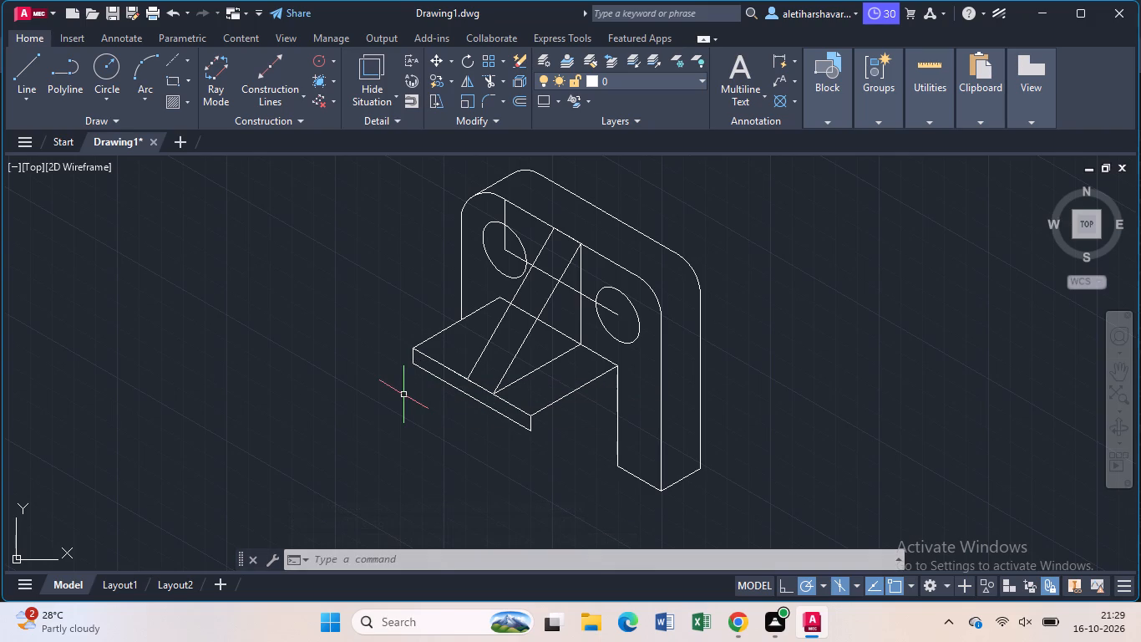
Draw a line 18 long at 210° from the plate's front left bottom corner, continuing about 31 vertically upward.
{"action": "key", "text": "l"}
{"action": "key", "text": "Return"}
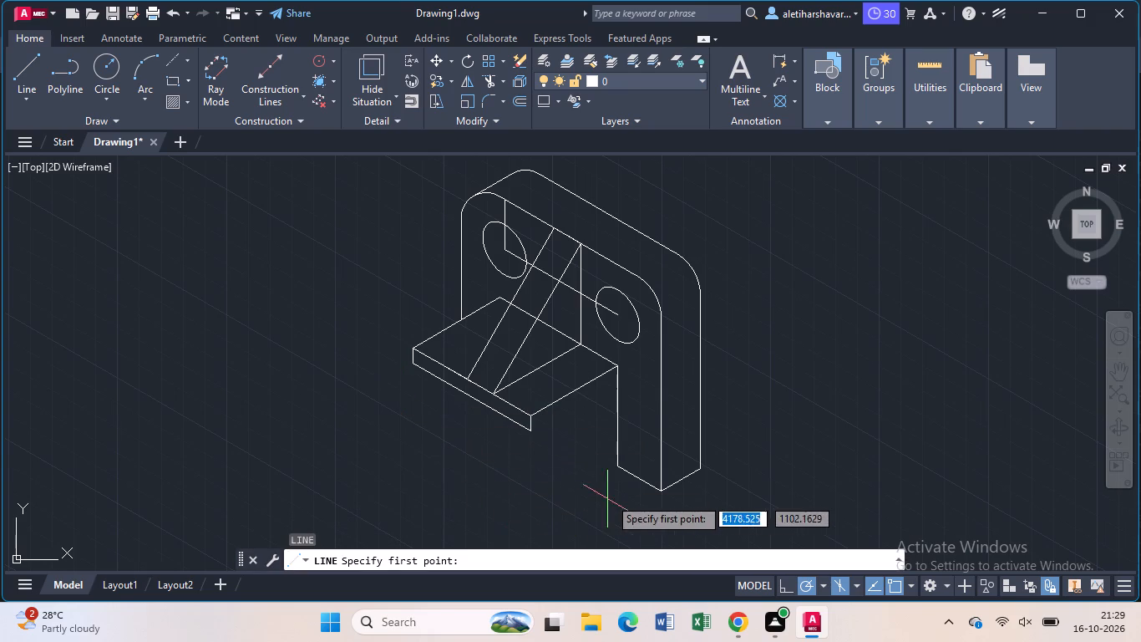
{"action": "left_click", "coordinate": [618, 464]}
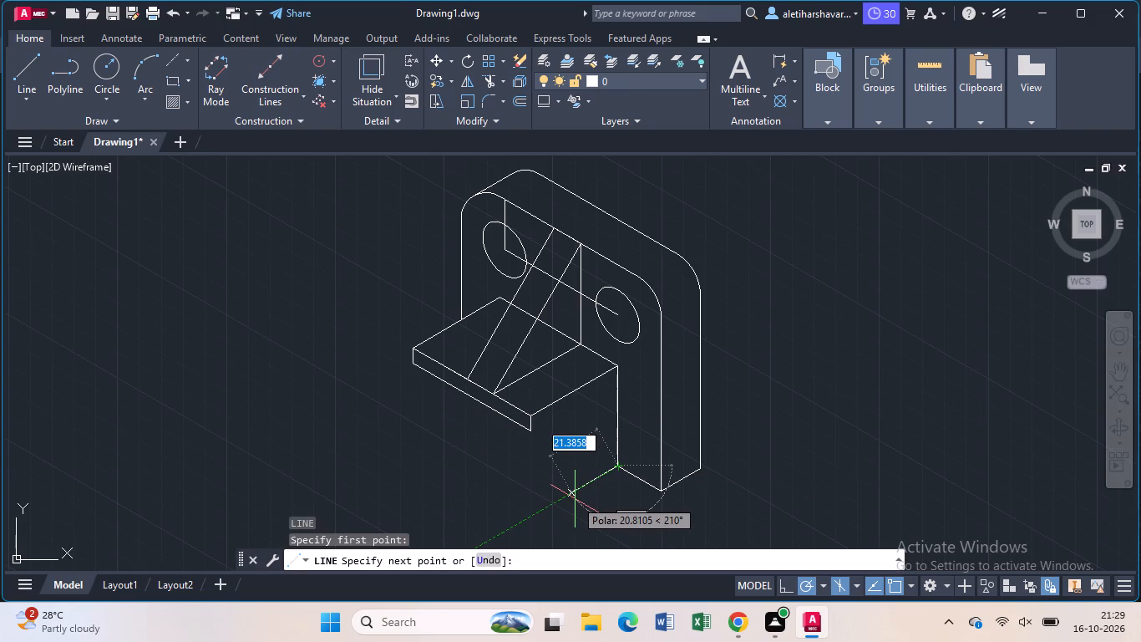
{"action": "key", "text": "1"}
{"action": "key", "text": "8"}
{"action": "key", "text": "Return"}
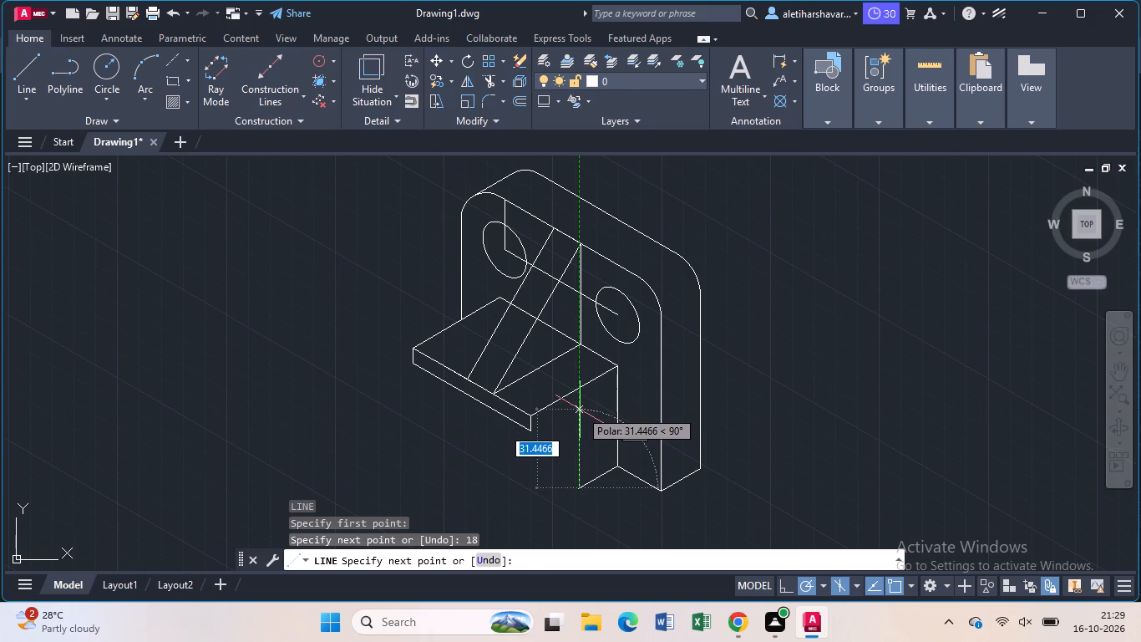
{"action": "left_click", "coordinate": [580, 410]}
{"action": "key", "text": "Escape"}
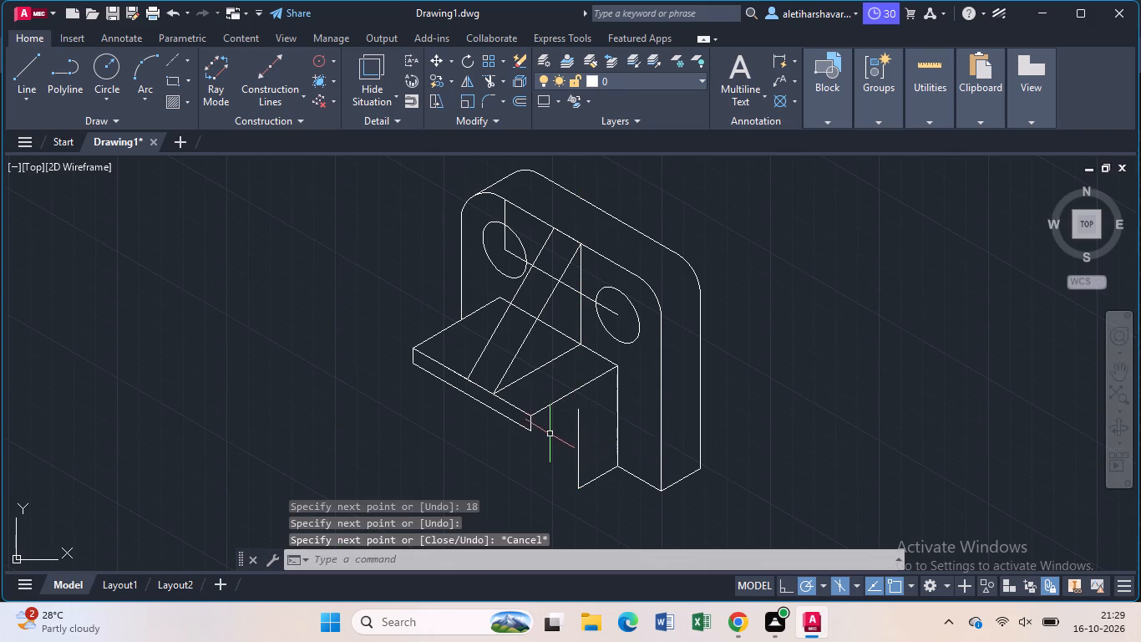
Draw a line 12 down from the 6-high front edge's lower end, continuing at 30° just past the new vertical line.
{"action": "key", "text": "l"}
{"action": "key", "text": "Return"}
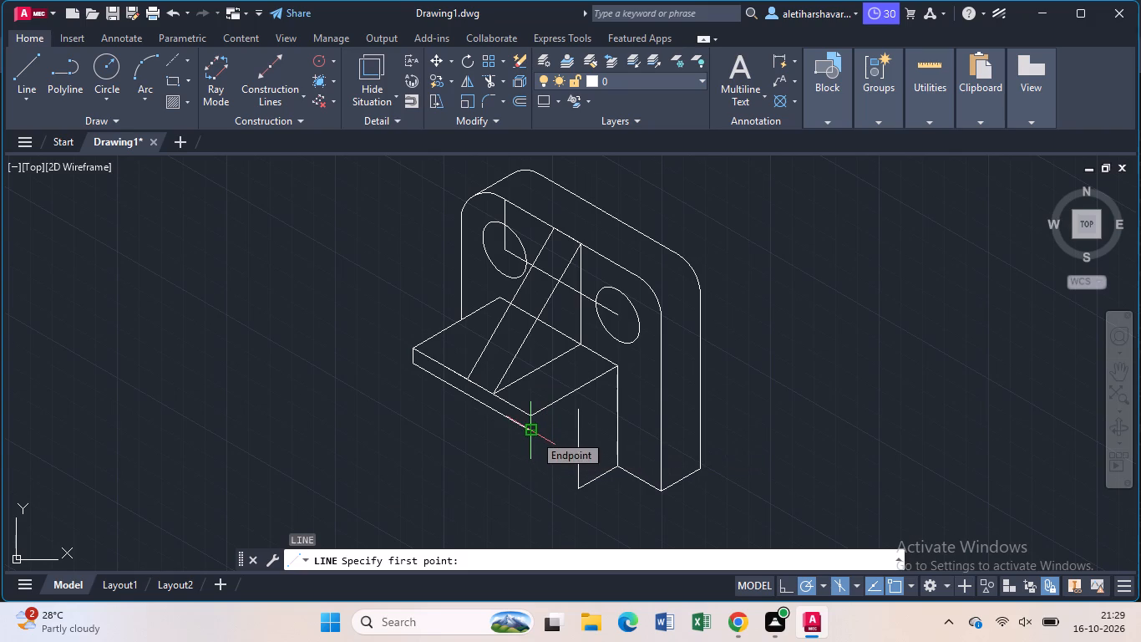
{"action": "left_click", "coordinate": [534, 434]}
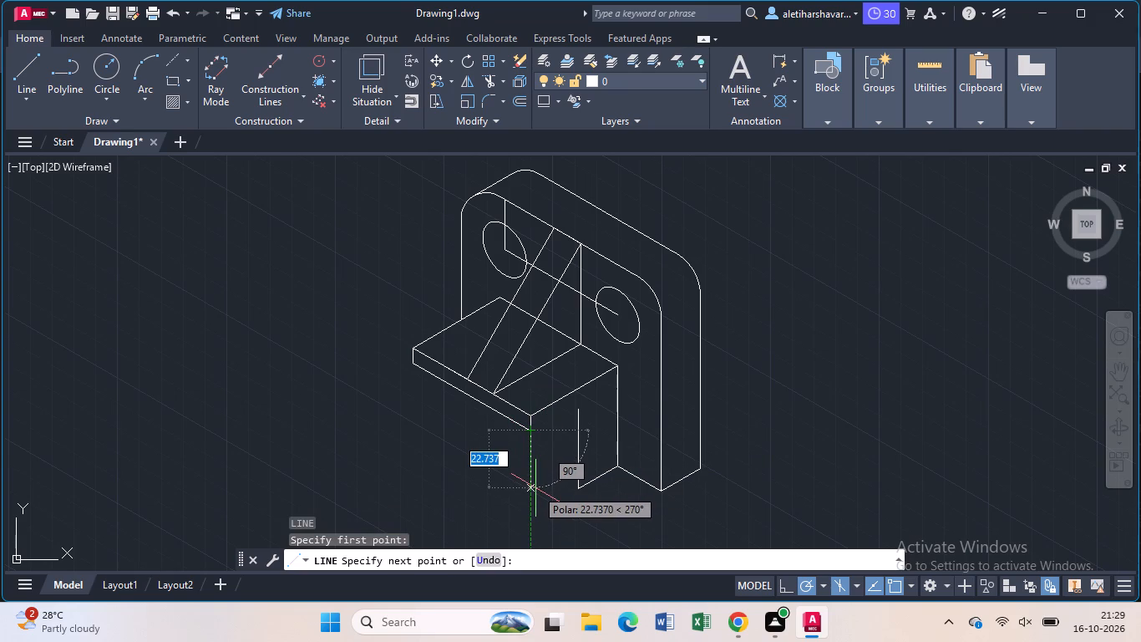
{"action": "type", "text": "12"}
{"action": "key", "text": "Return"}
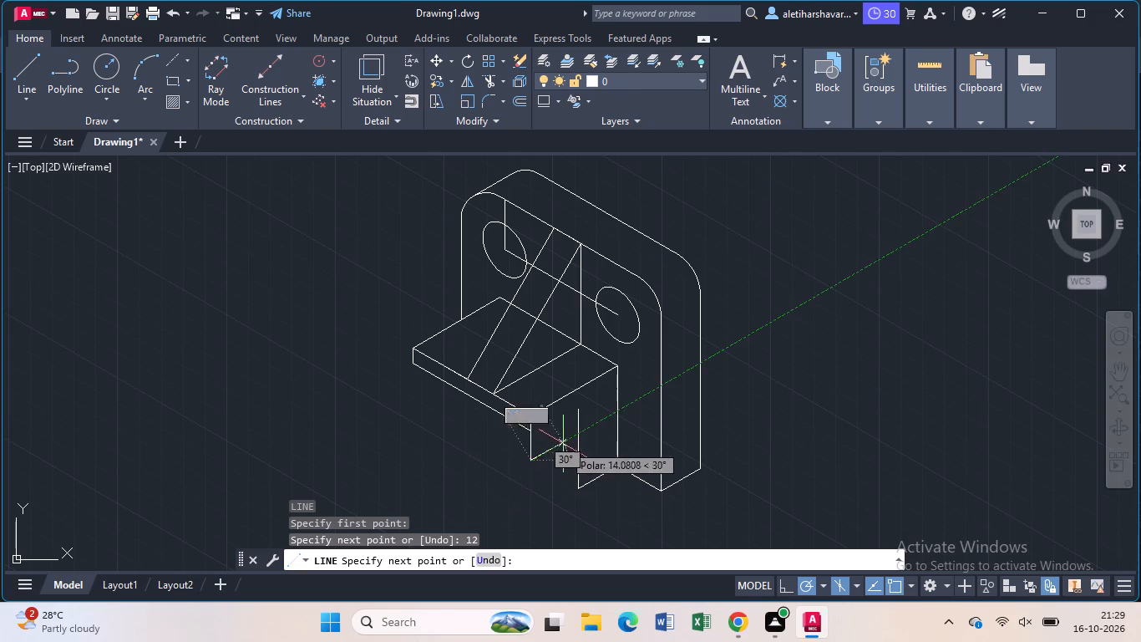
{"action": "left_click", "coordinate": [590, 428]}
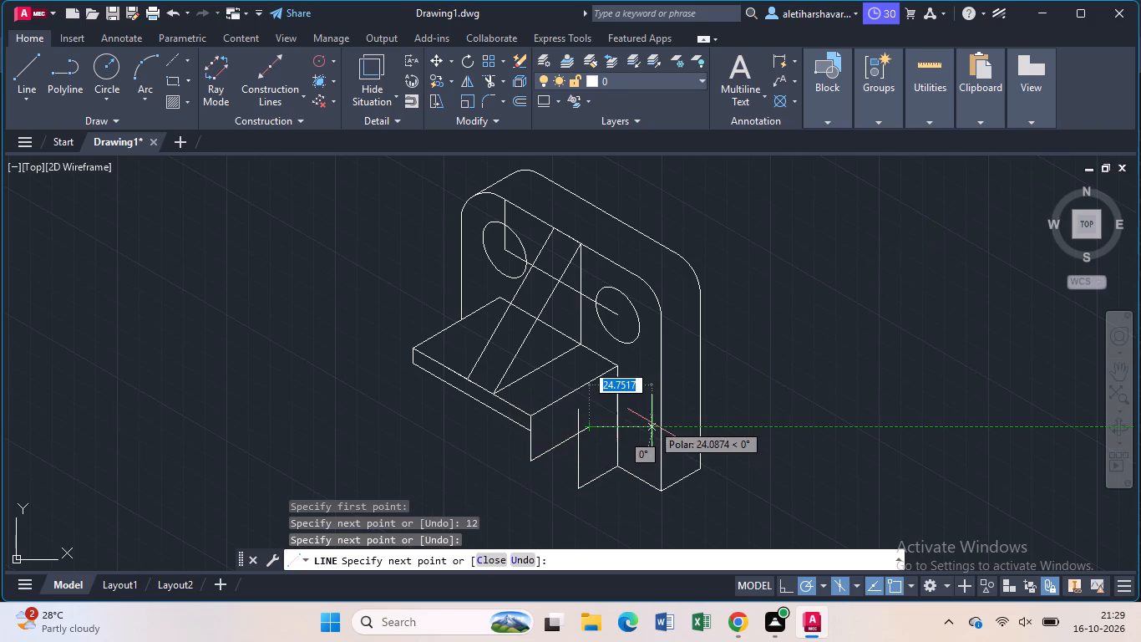
{"action": "key", "text": "Escape"}
Trim the overhanging ends of the vertical line and the 30° line where they cross.
{"action": "type", "text": "tr"}
{"action": "key", "text": "Return"}
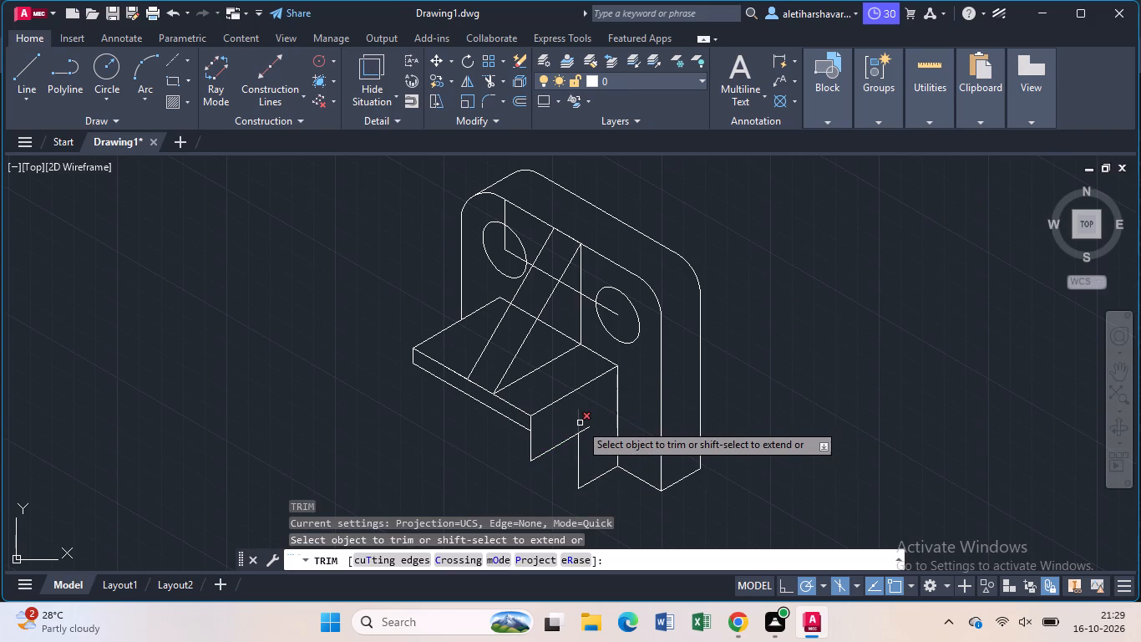
{"action": "left_click", "coordinate": [579, 424]}
{"action": "left_click", "coordinate": [586, 429]}
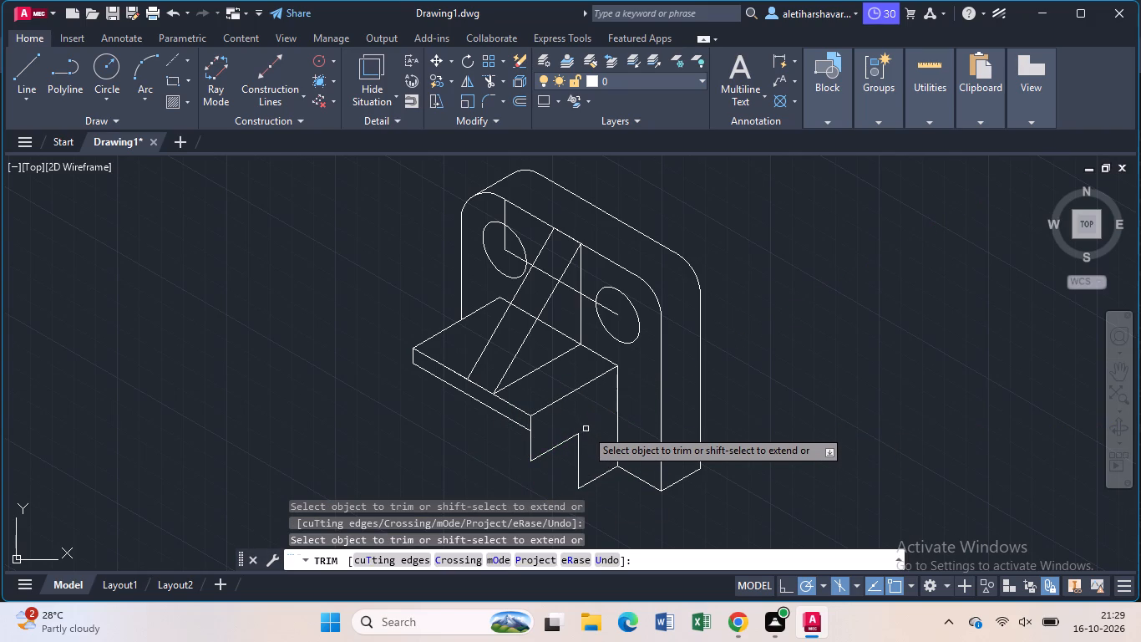
{"action": "key", "text": "Escape"}
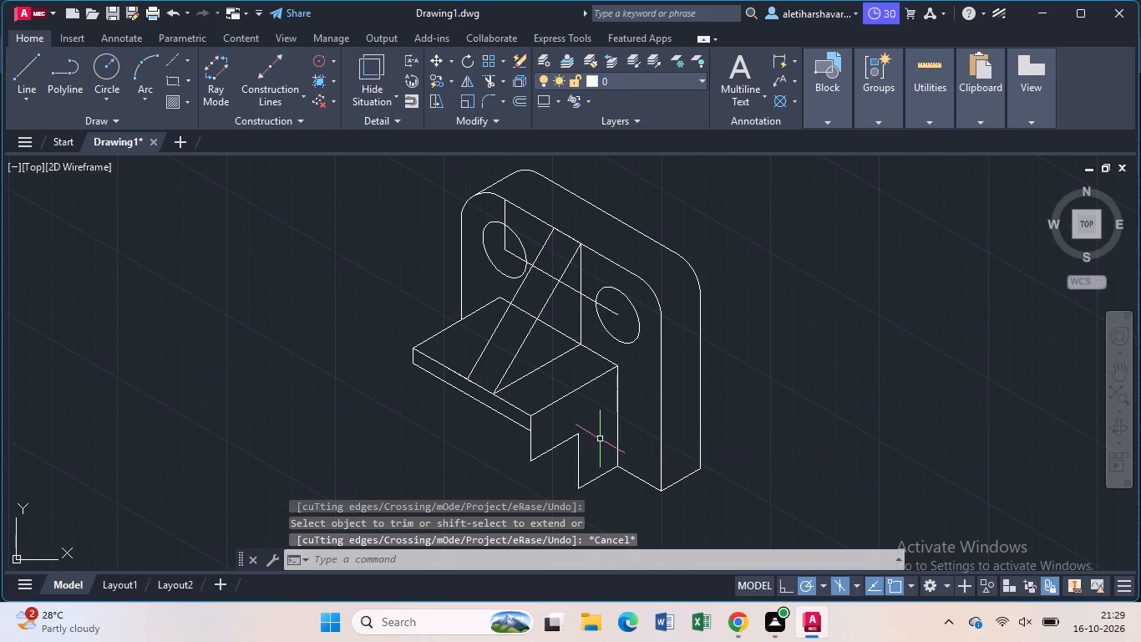
Remove the 12-long vertical line below the block's front right corner with Trim.
{"action": "scroll", "coordinate": [600, 441], "scroll_direction": "down", "scroll_amount": 1}
{"action": "middle_click_drag", "start_coordinate": [601, 442], "coordinate": [662, 385]}
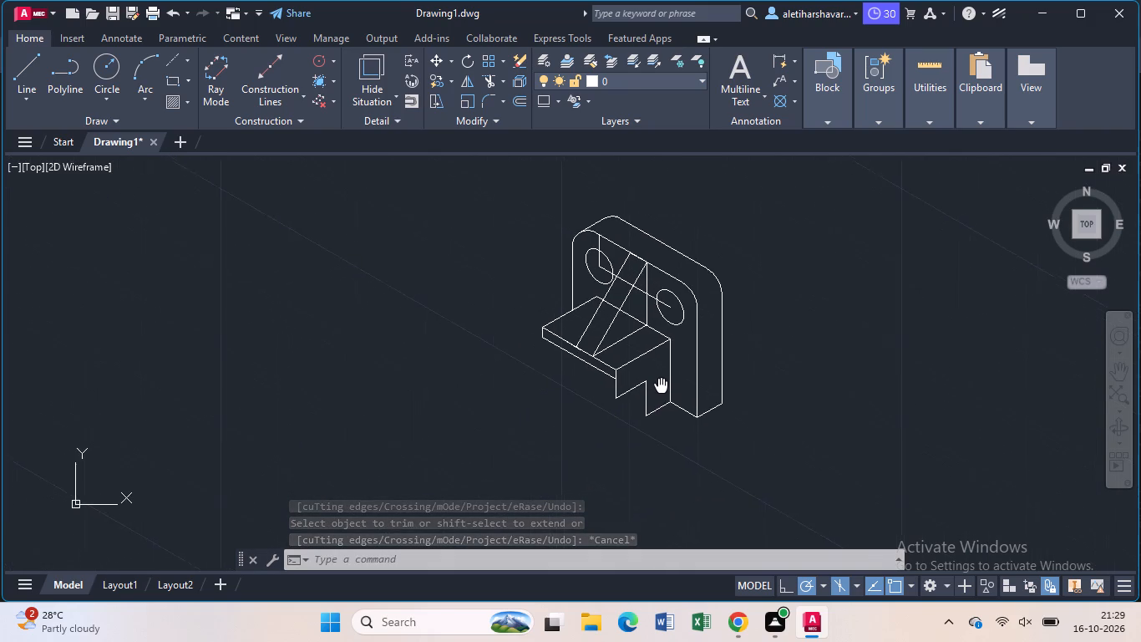
{"action": "middle_click_drag", "start_coordinate": [662, 385], "coordinate": [673, 378]}
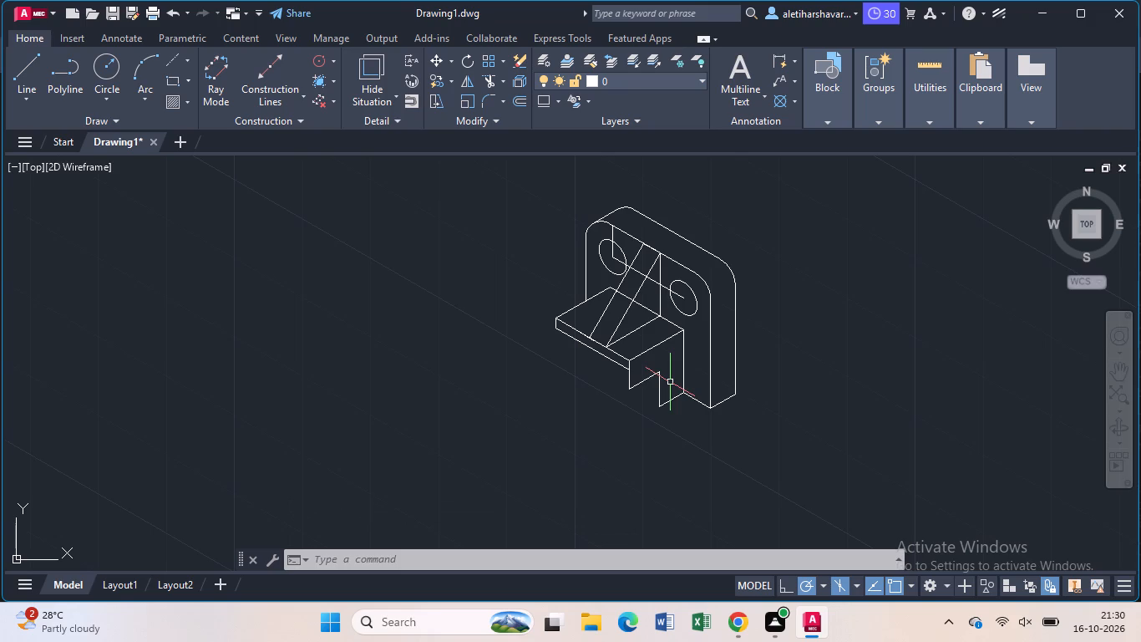
{"action": "type", "text": "tr"}
{"action": "key", "text": "Return"}
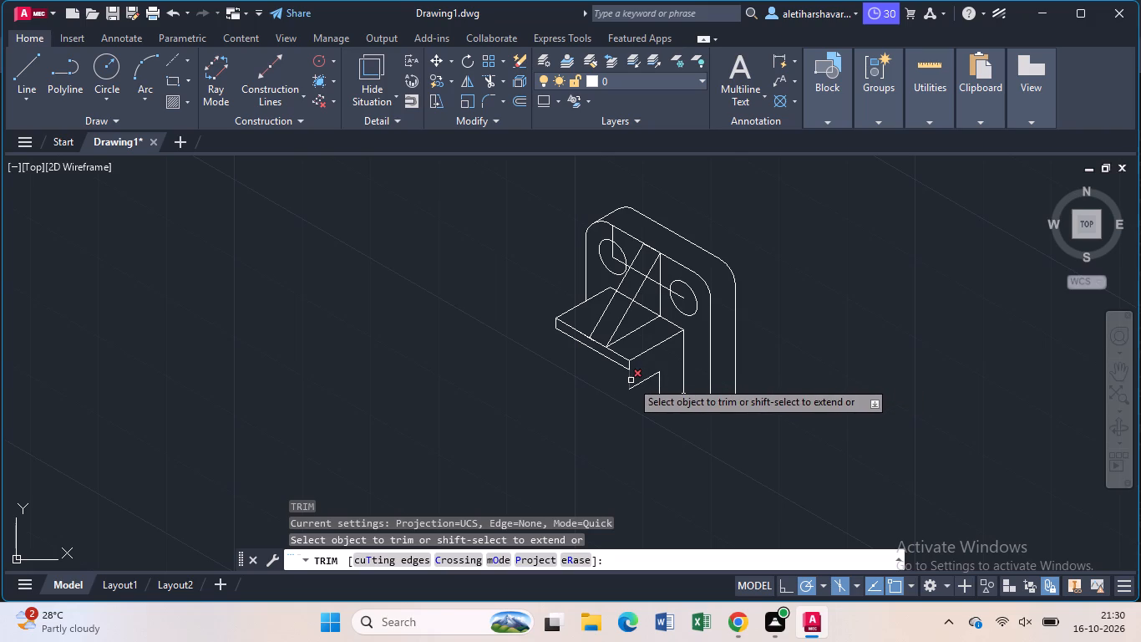
{"action": "left_click", "coordinate": [631, 380]}
{"action": "key", "text": "Escape"}
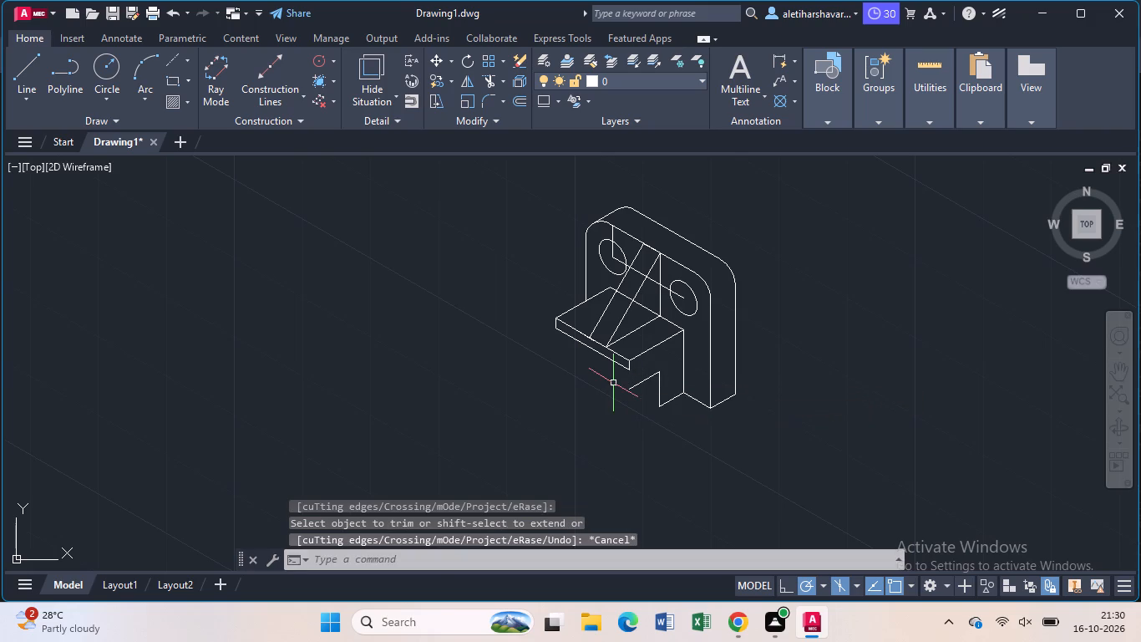
Draw a line 60 long at 210° from the top of the trimmed vertical line, continuing 20 straight down.
{"action": "key", "text": "l"}
{"action": "key", "text": "Return"}
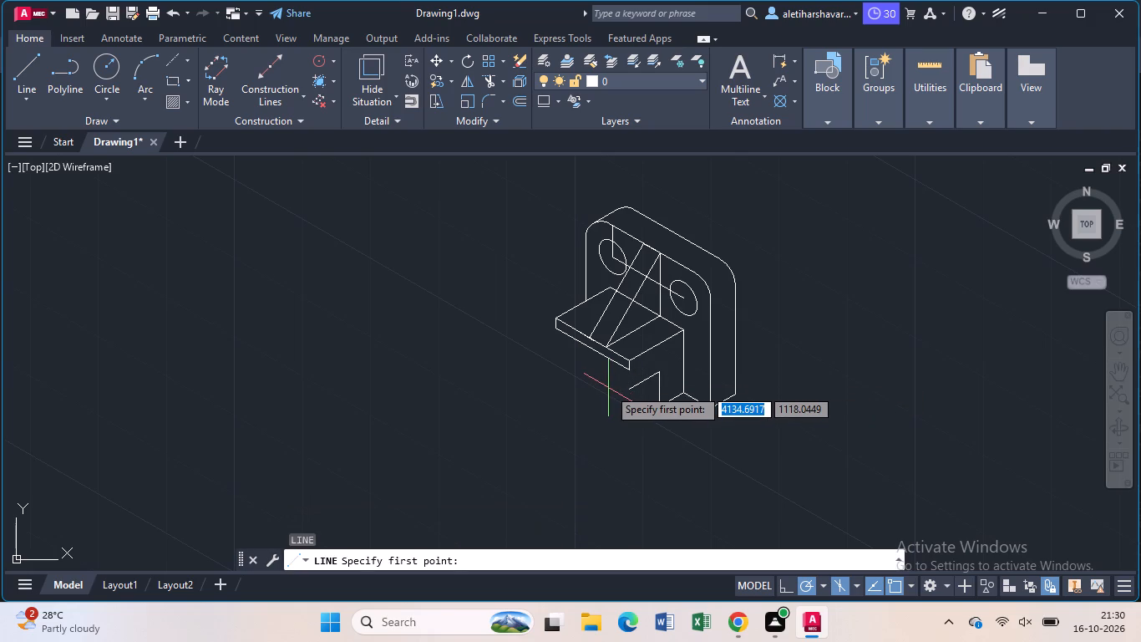
{"action": "left_click", "coordinate": [658, 374]}
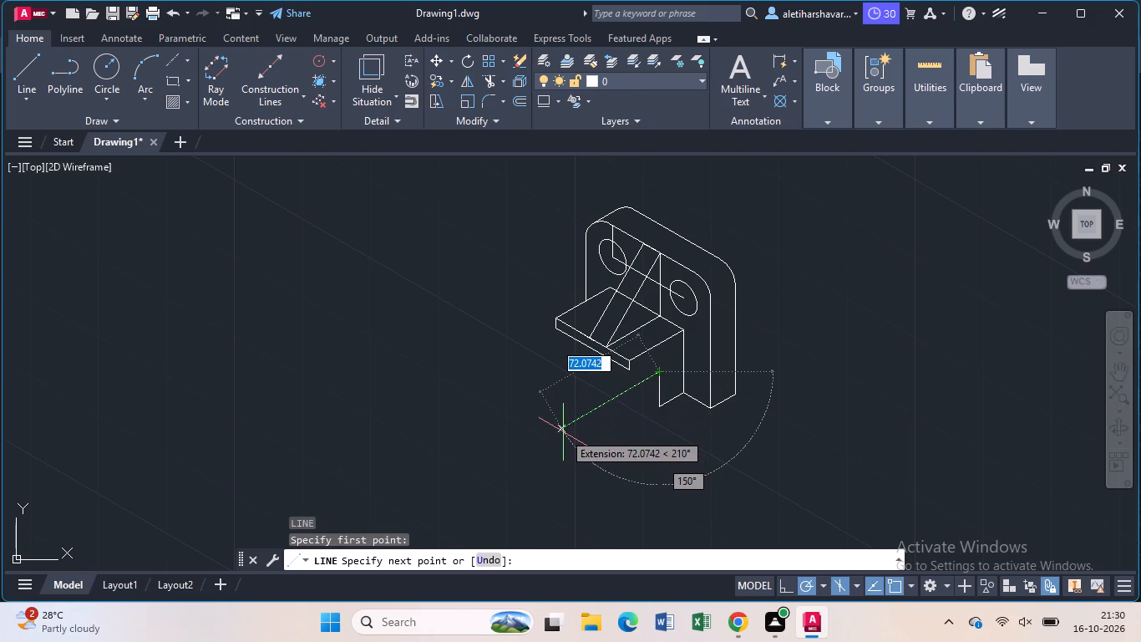
{"action": "type", "text": "60"}
{"action": "key", "text": "Return"}
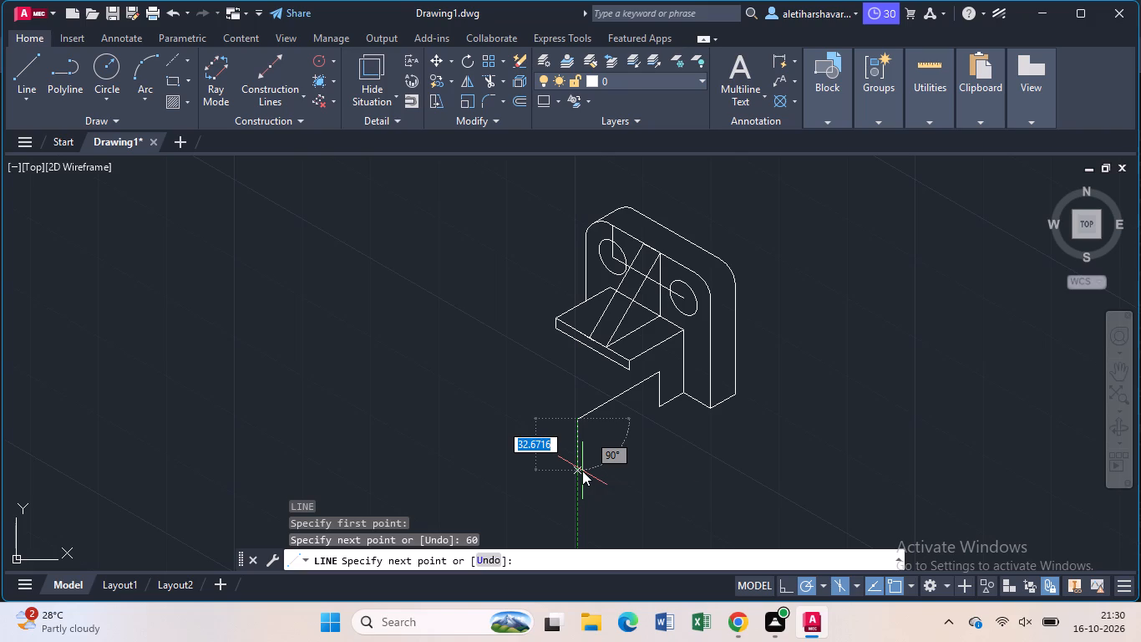
{"action": "key", "text": "2"}
{"action": "key", "text": "0"}
{"action": "key", "text": "Return"}
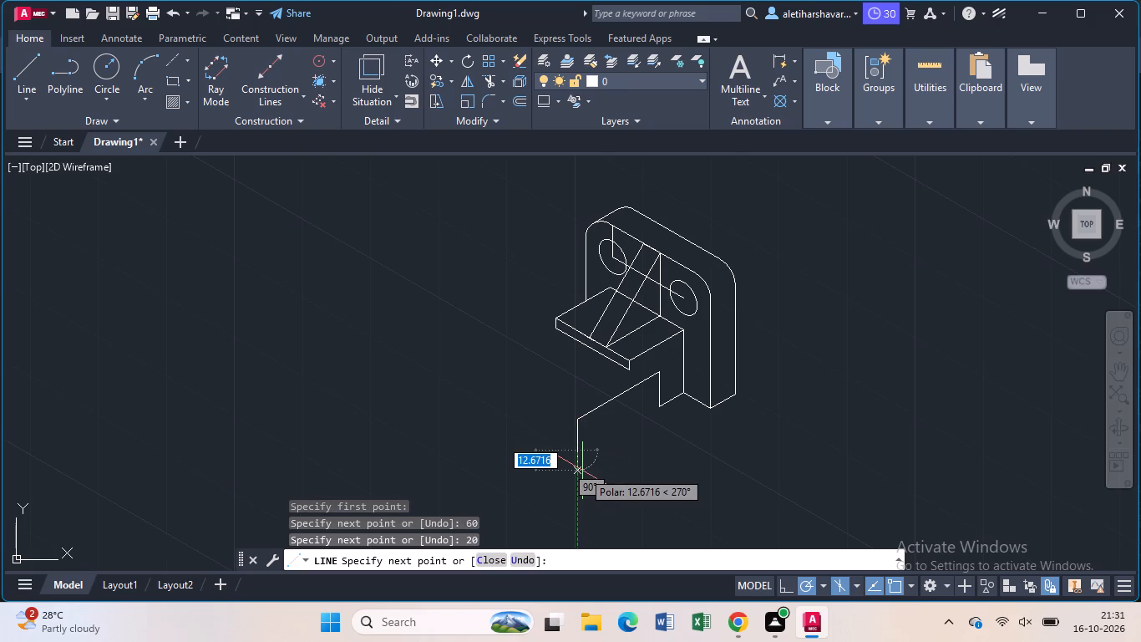
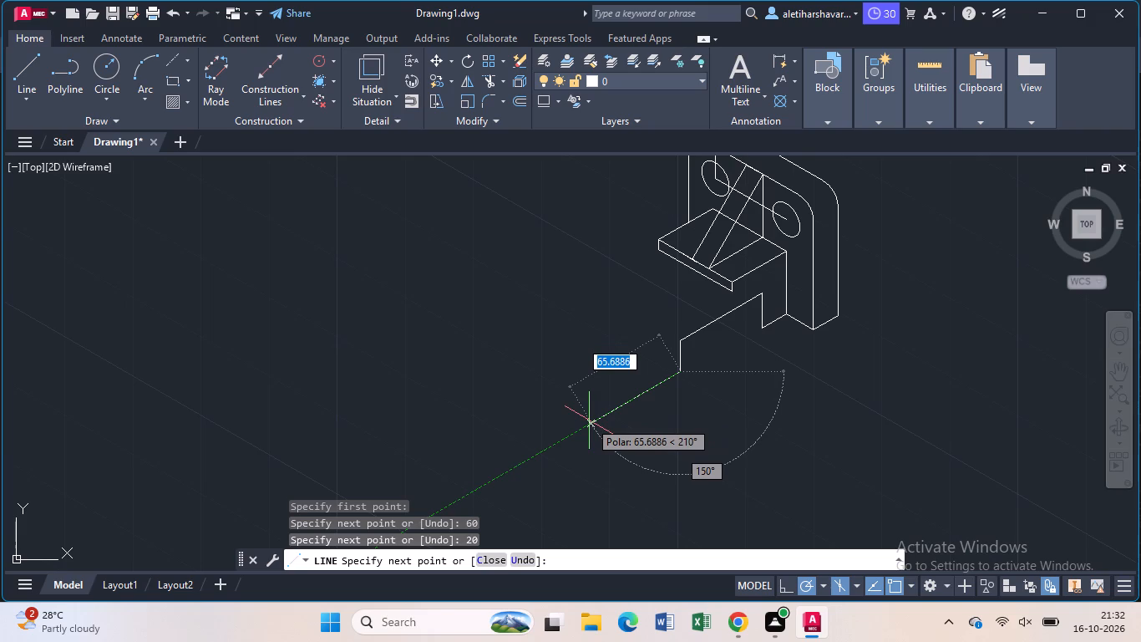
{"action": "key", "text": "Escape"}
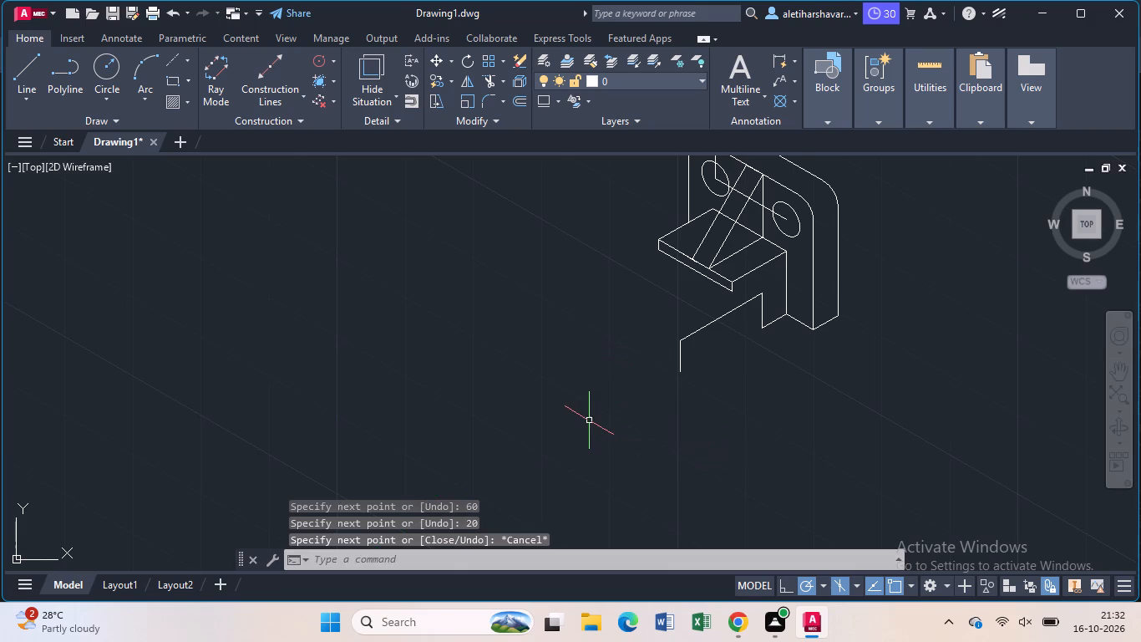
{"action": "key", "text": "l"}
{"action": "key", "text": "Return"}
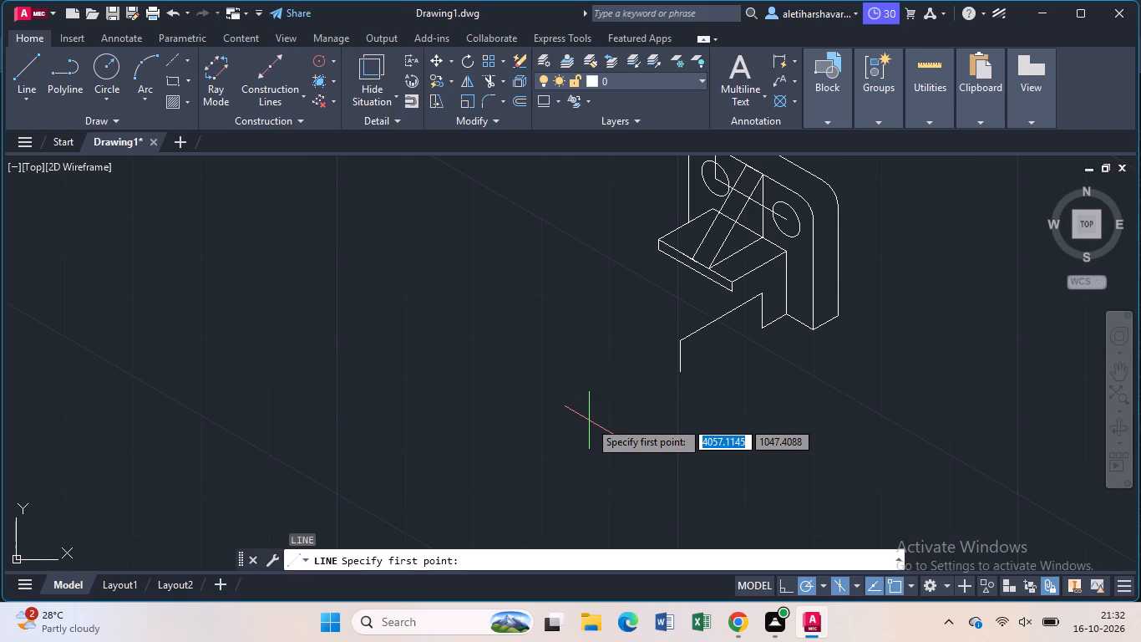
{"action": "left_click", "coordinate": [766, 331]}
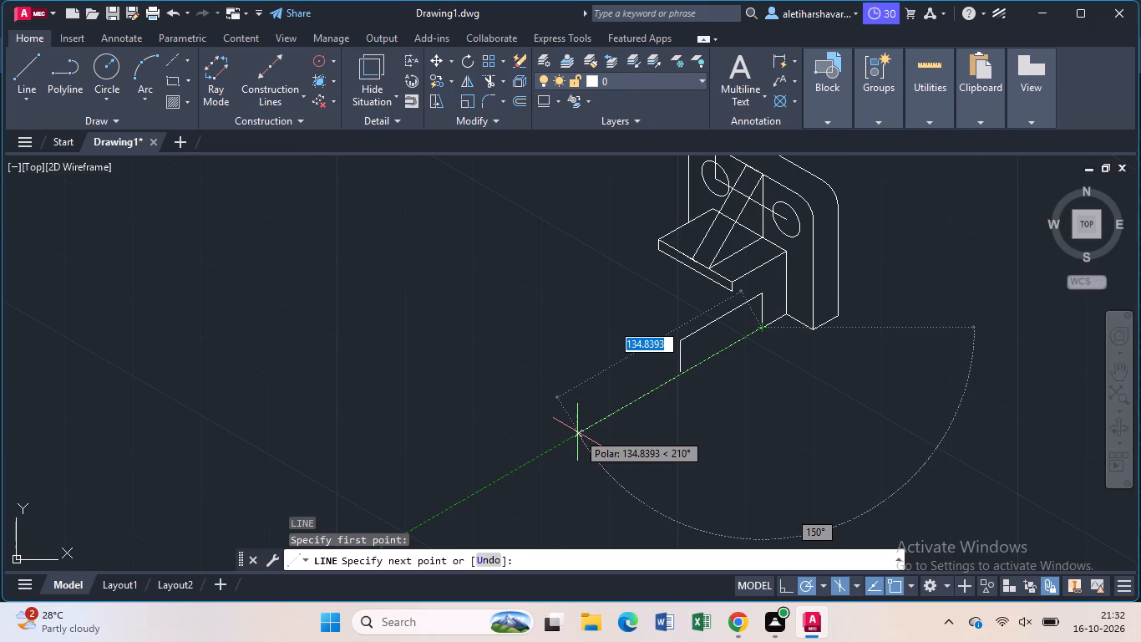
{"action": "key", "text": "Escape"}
Draw a line about 205 long at 210° from the lower end of the block's 6-high front corner edge.
{"action": "key", "text": "l"}
{"action": "key", "text": "Return"}
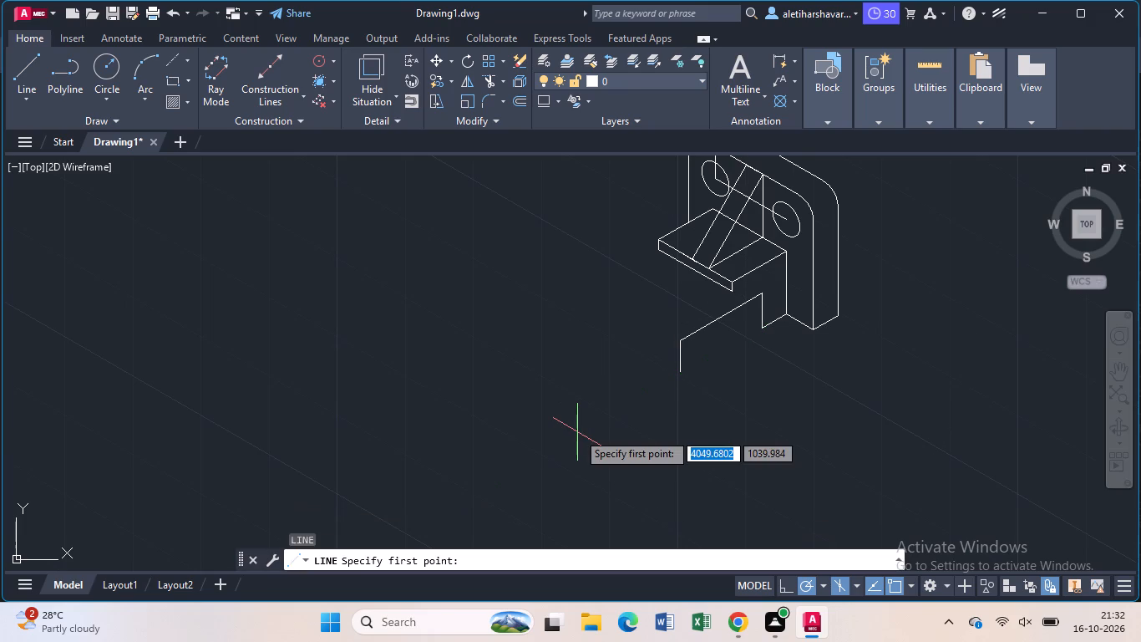
{"action": "left_click", "coordinate": [737, 293]}
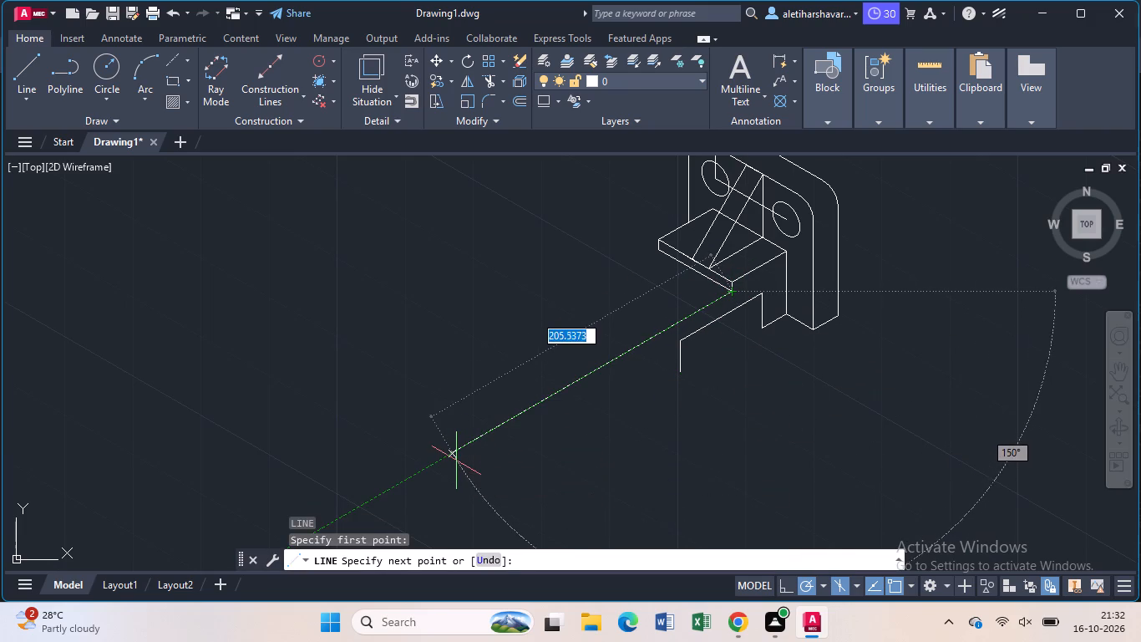
{"action": "left_click", "coordinate": [456, 460]}
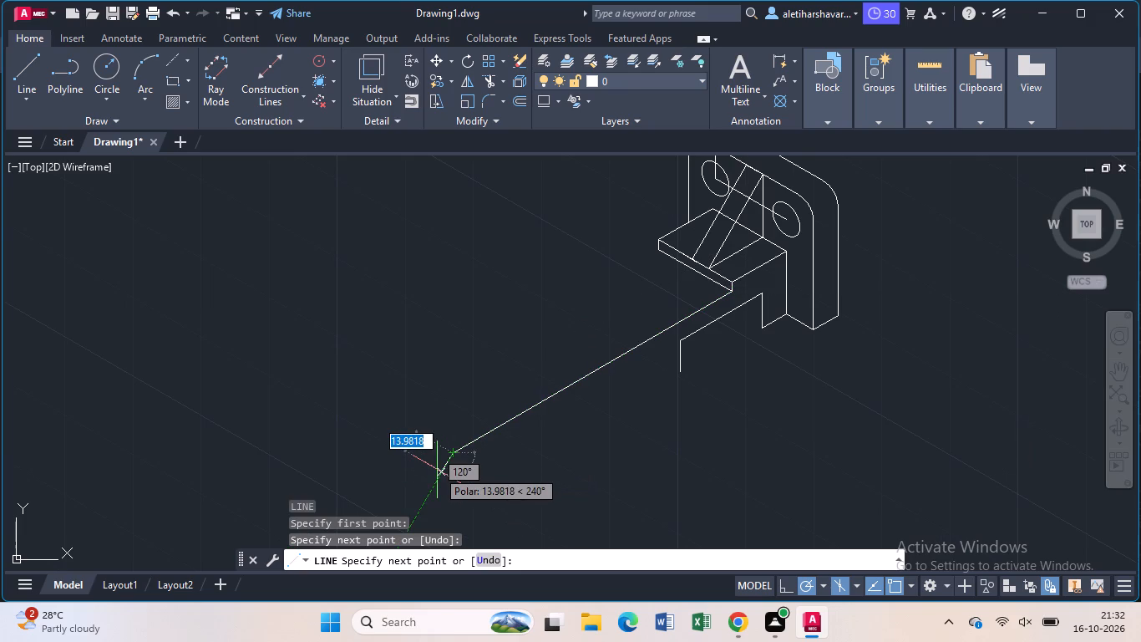
{"action": "key", "text": "Escape"}
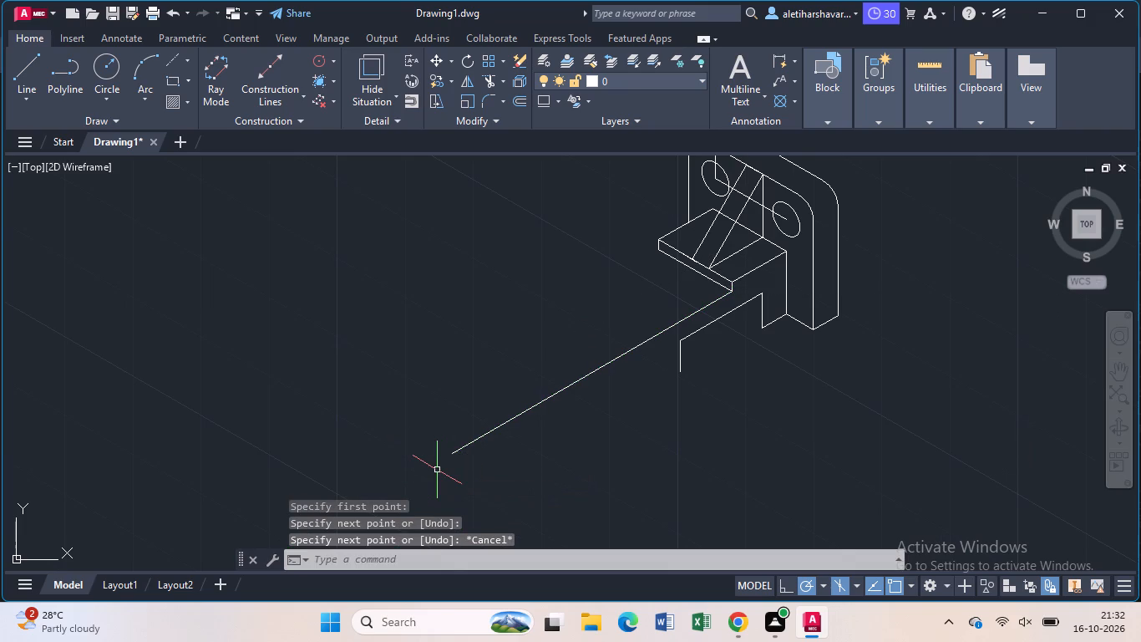
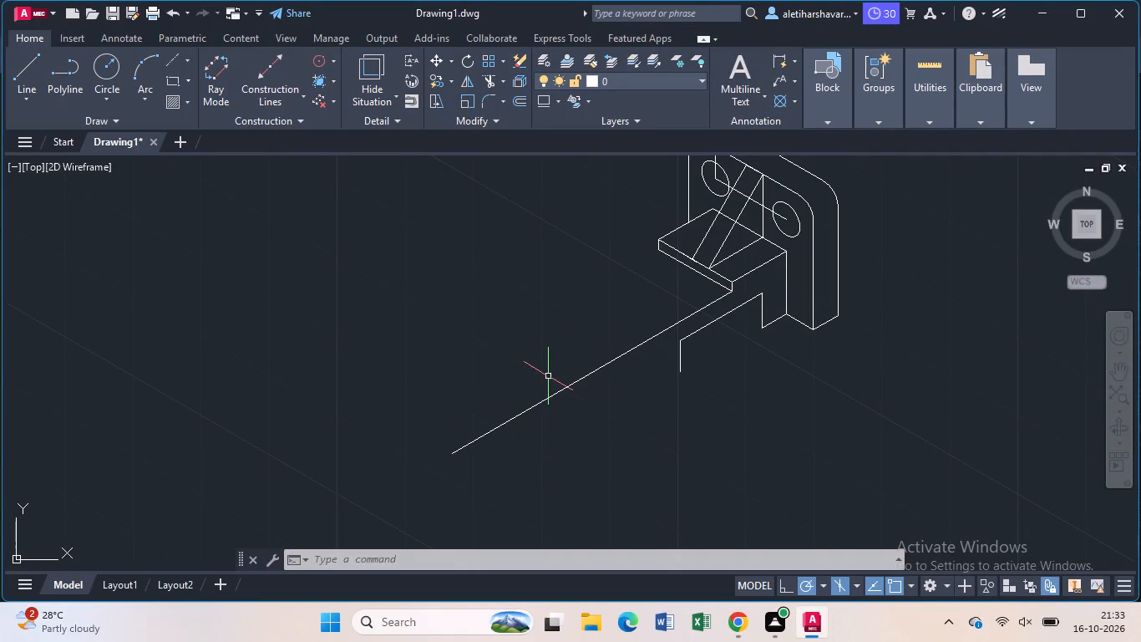
Draw a 95-long line at 210° from the lower end of the short vertical edge beside the upright plate.
{"action": "key", "text": "l"}
{"action": "key", "text": "Return"}
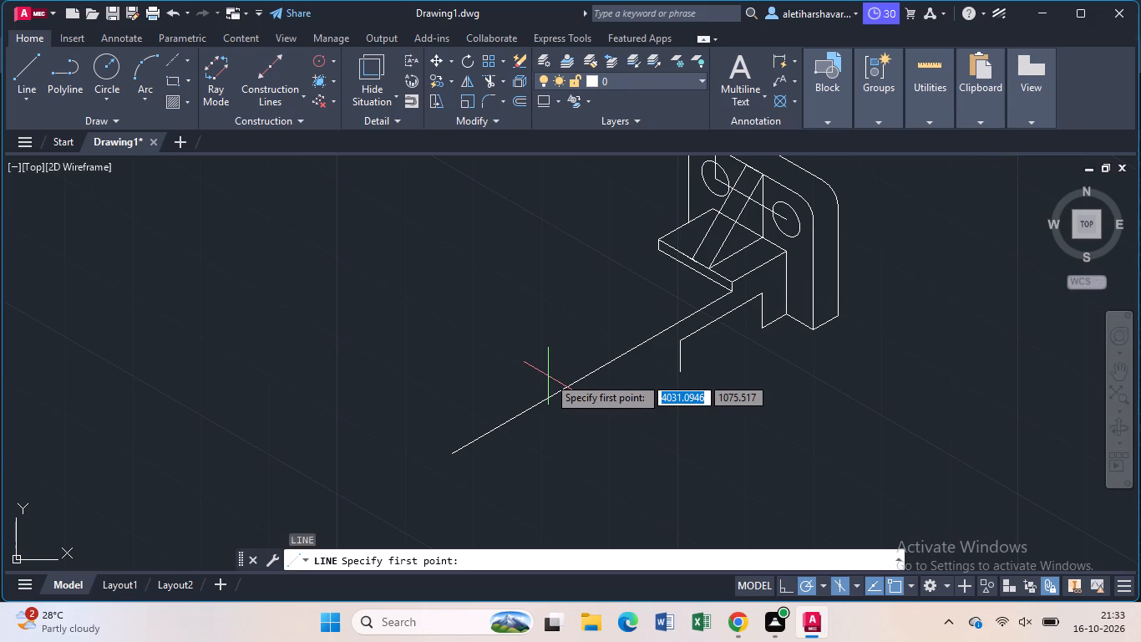
{"action": "left_click", "coordinate": [767, 332]}
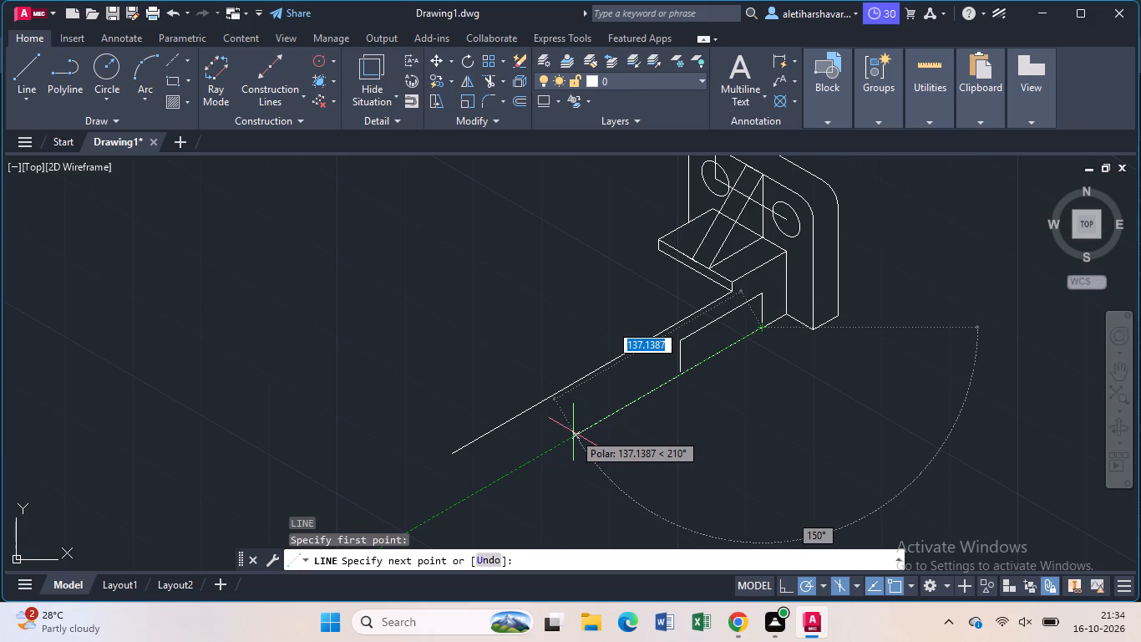
{"action": "type", "text": "95"}
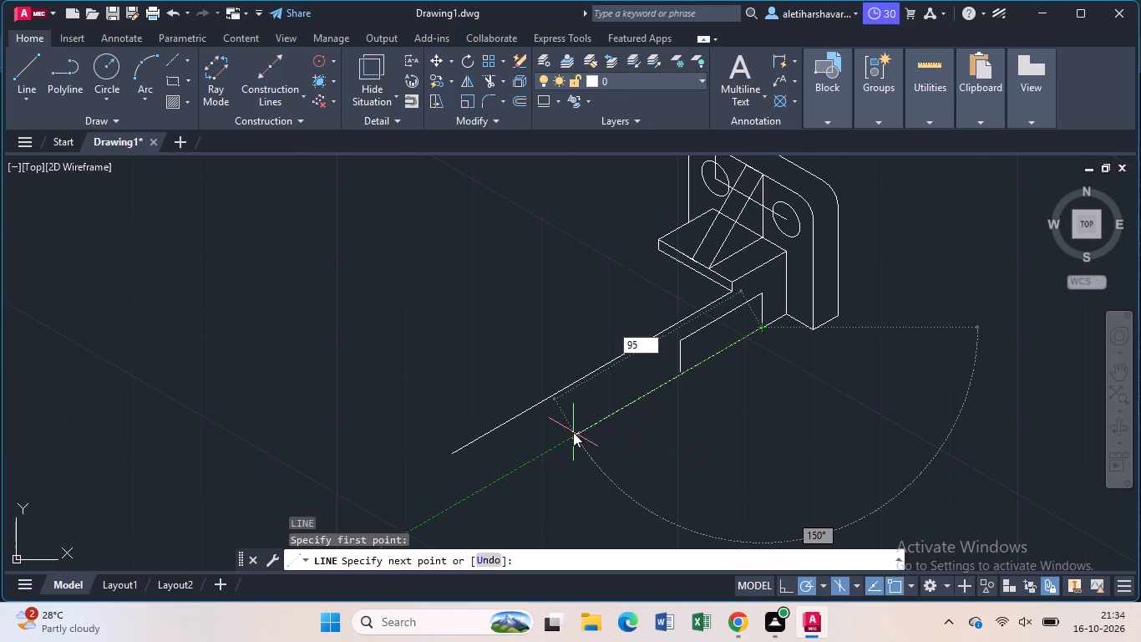
{"action": "key", "text": "Return"}
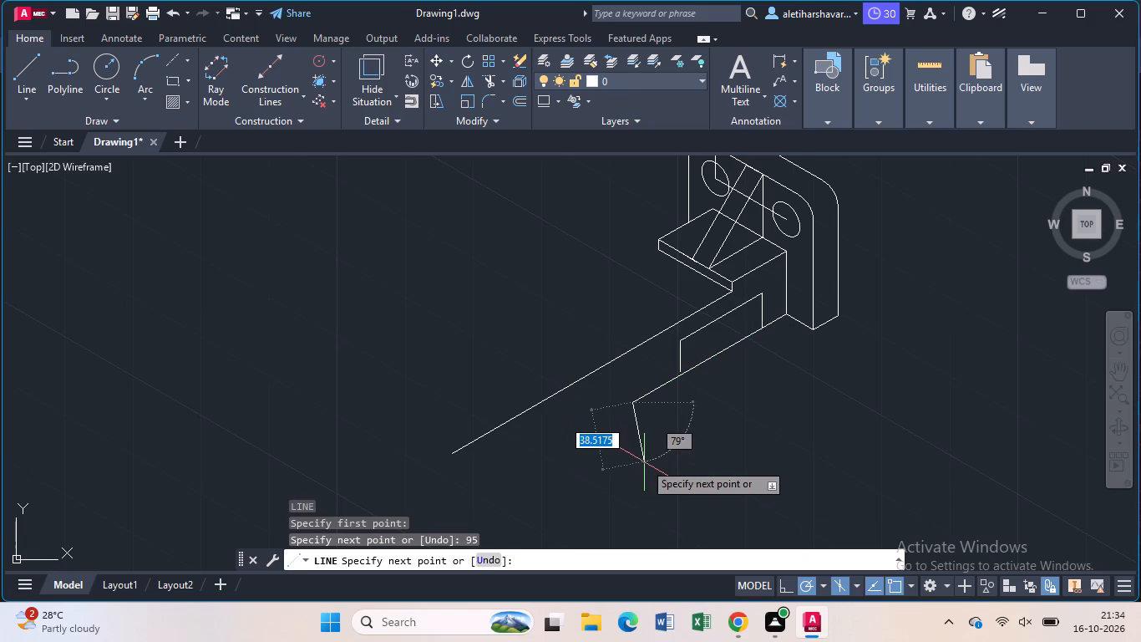
{"action": "key", "text": "Escape"}
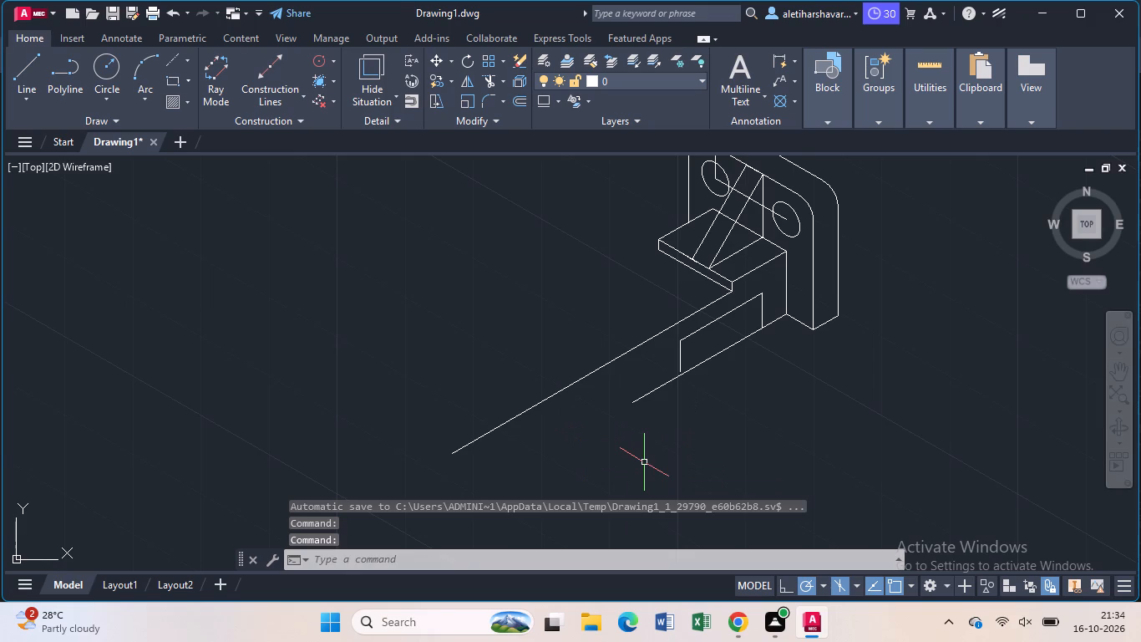
Draw a right-isoplane isocircle of radius 30 centred on the free lower end of the 95-long line.
{"action": "key", "text": "e"}
{"action": "type", "text": "ll"}
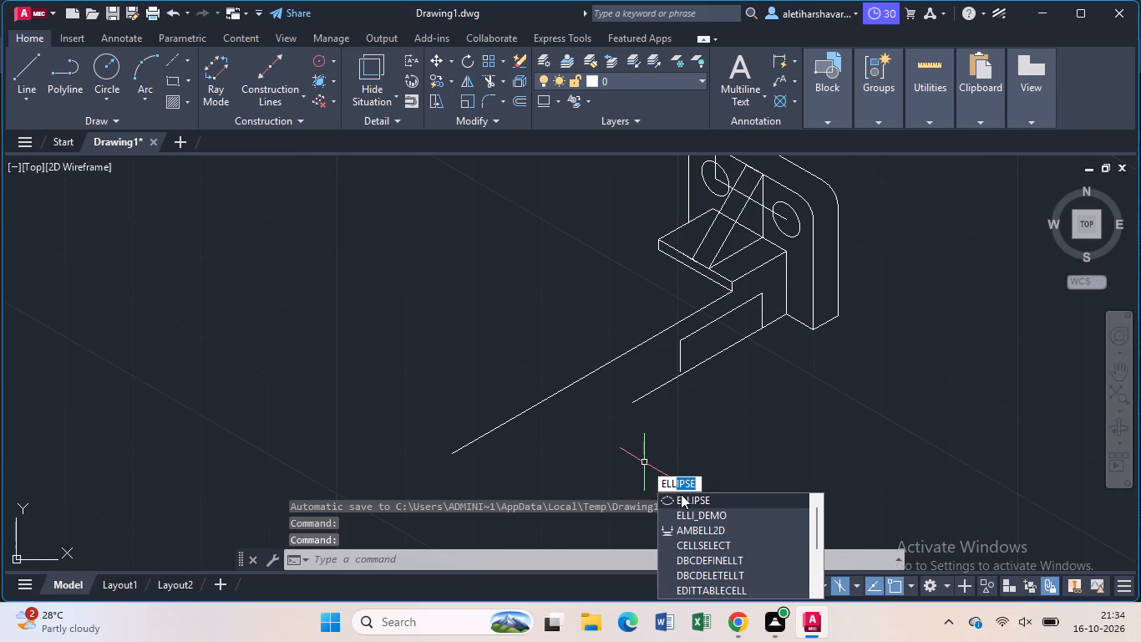
{"action": "left_click", "coordinate": [684, 497]}
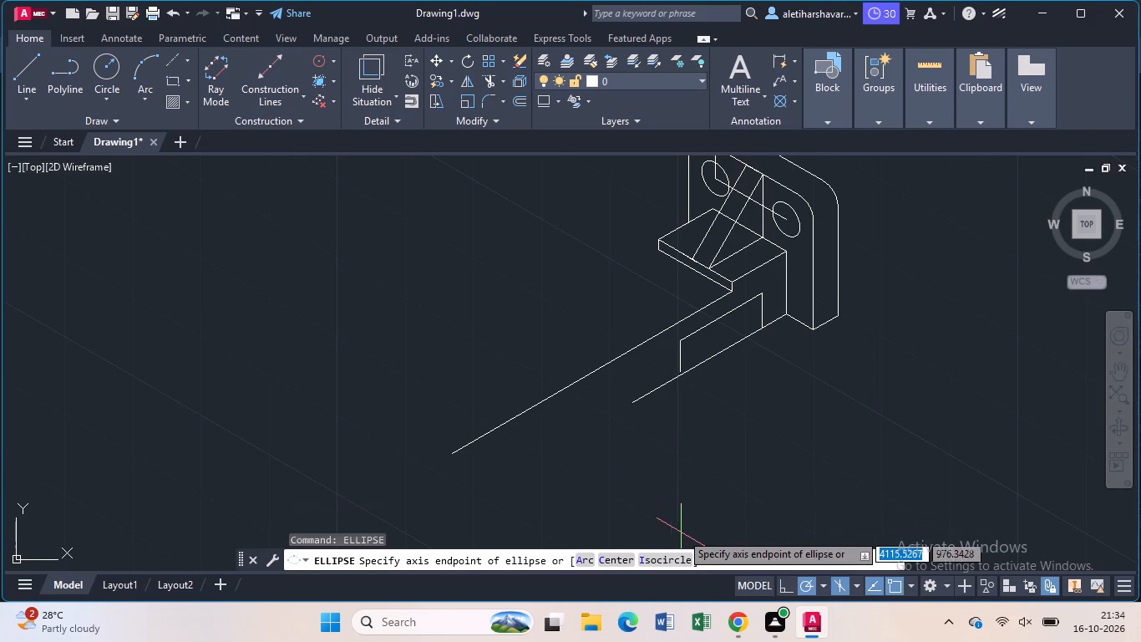
{"action": "left_click", "coordinate": [671, 559]}
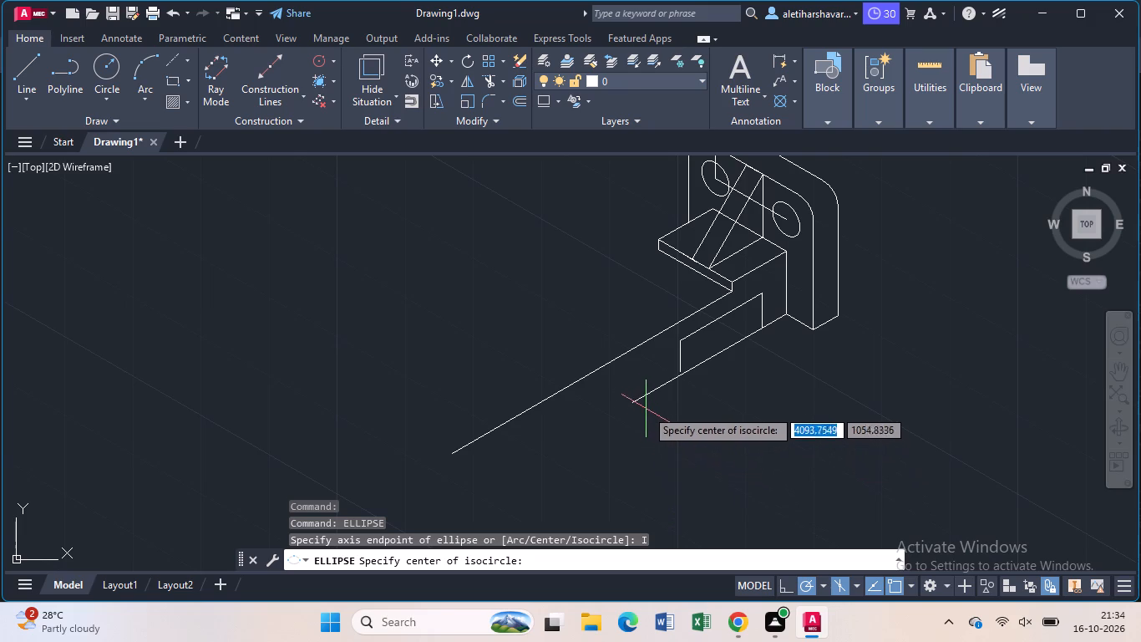
{"action": "left_click", "coordinate": [636, 403]}
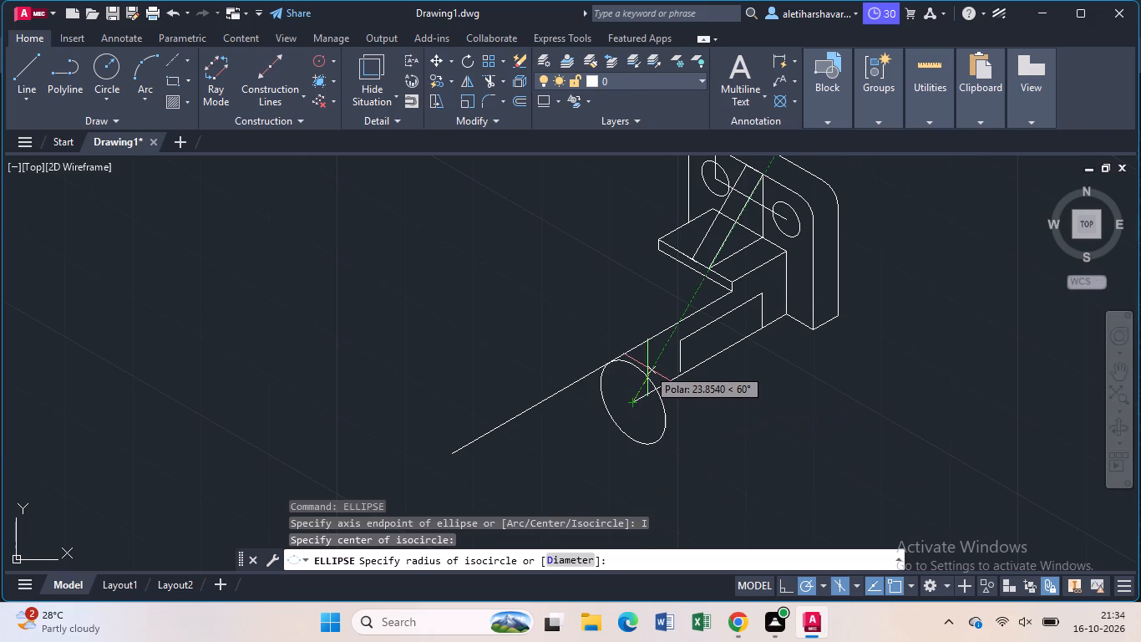
{"action": "key", "text": "F5"}
{"action": "key", "text": "F5"}
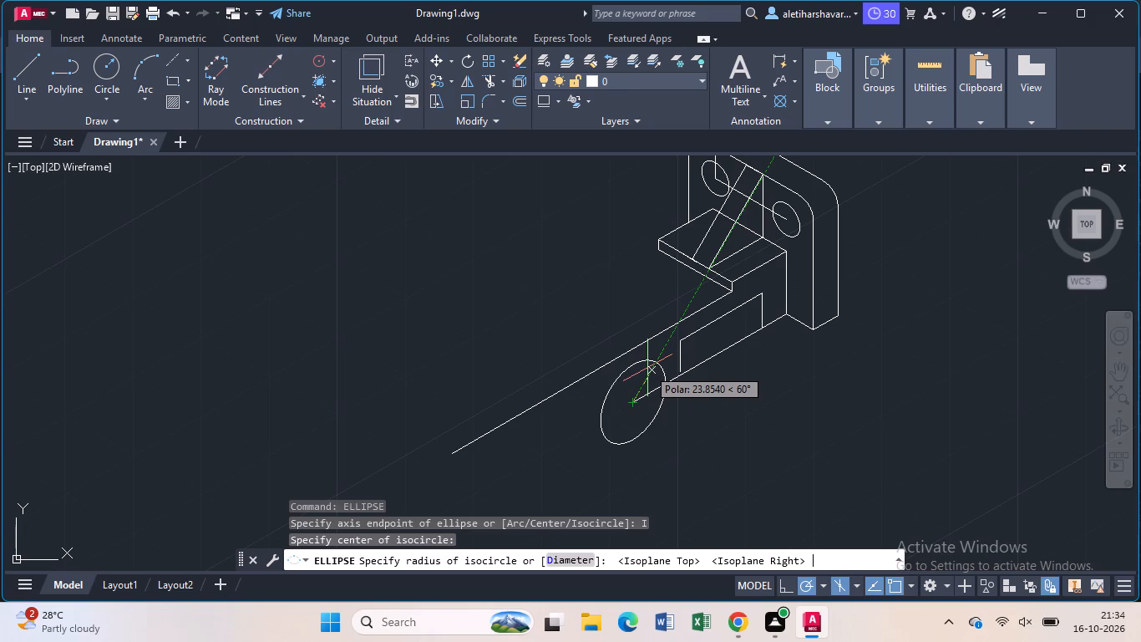
{"action": "type", "text": "30"}
{"action": "key", "text": "Return"}
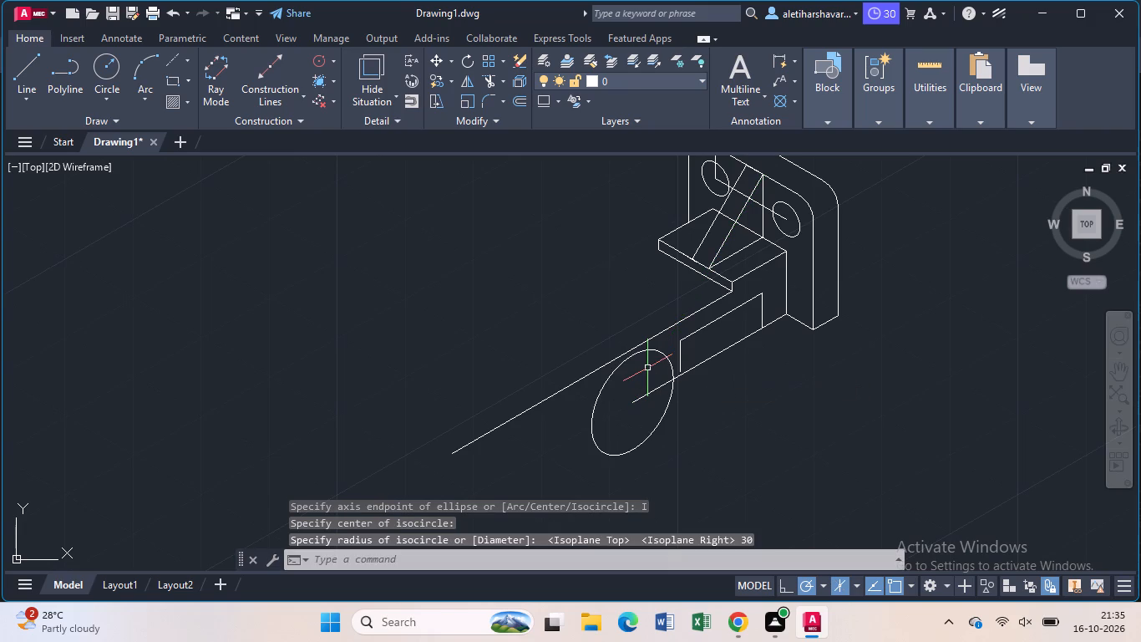
Extend the short vertical line near the isocircle down to the 95-long line.
{"action": "key", "text": "e"}
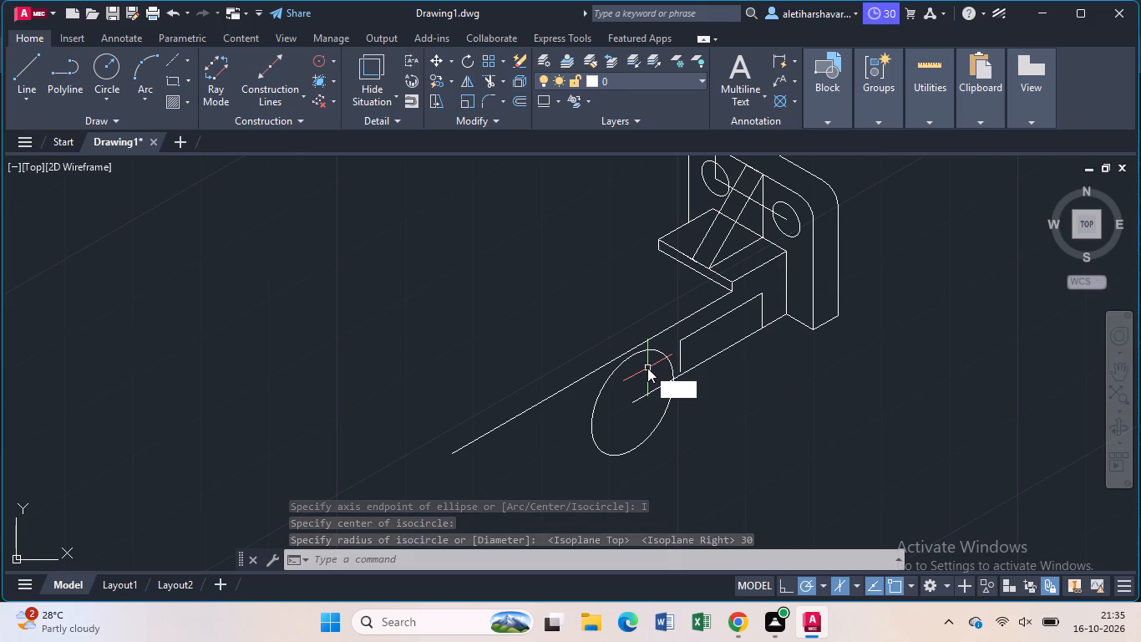
{"action": "key", "text": "x"}
{"action": "key", "text": "Return"}
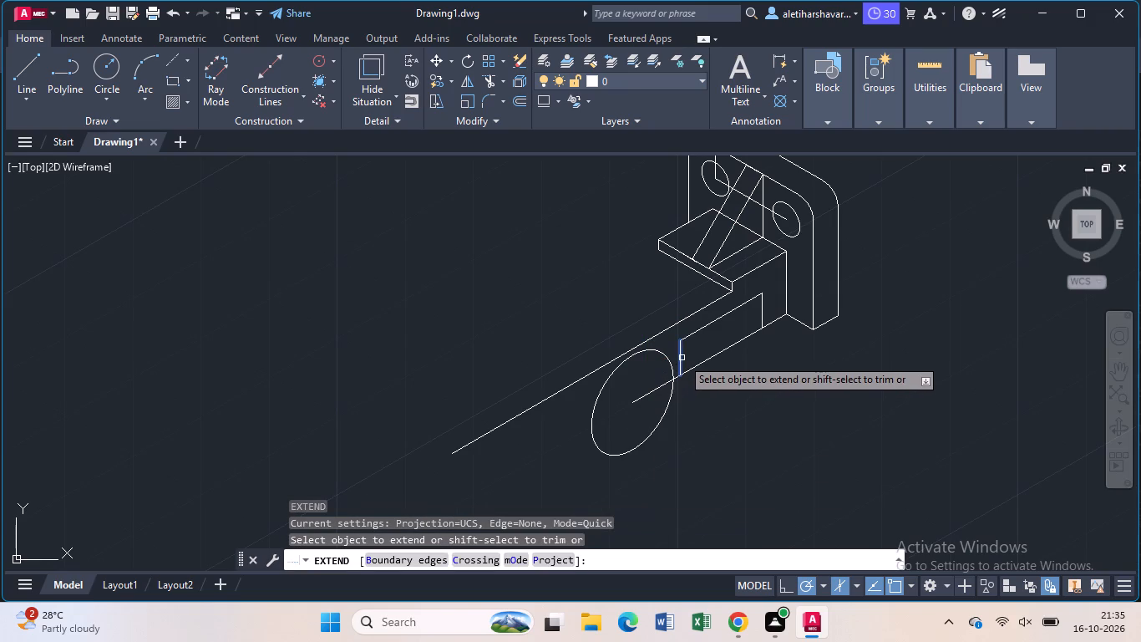
{"action": "left_click", "coordinate": [682, 358]}
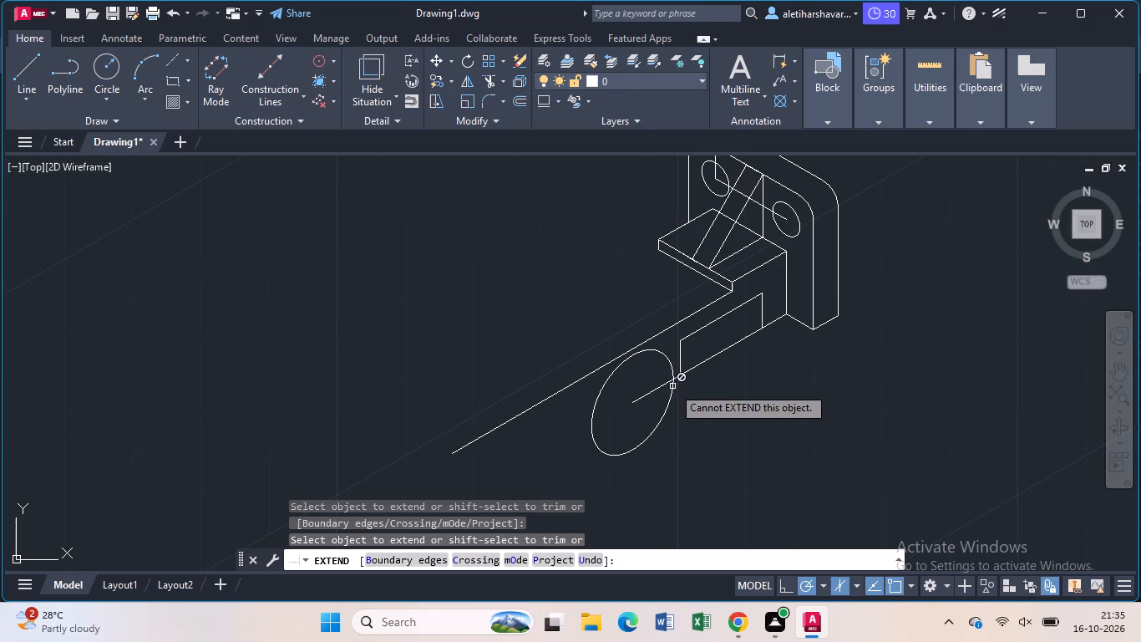
{"action": "scroll", "coordinate": [672, 386], "scroll_direction": "up", "scroll_amount": 1}
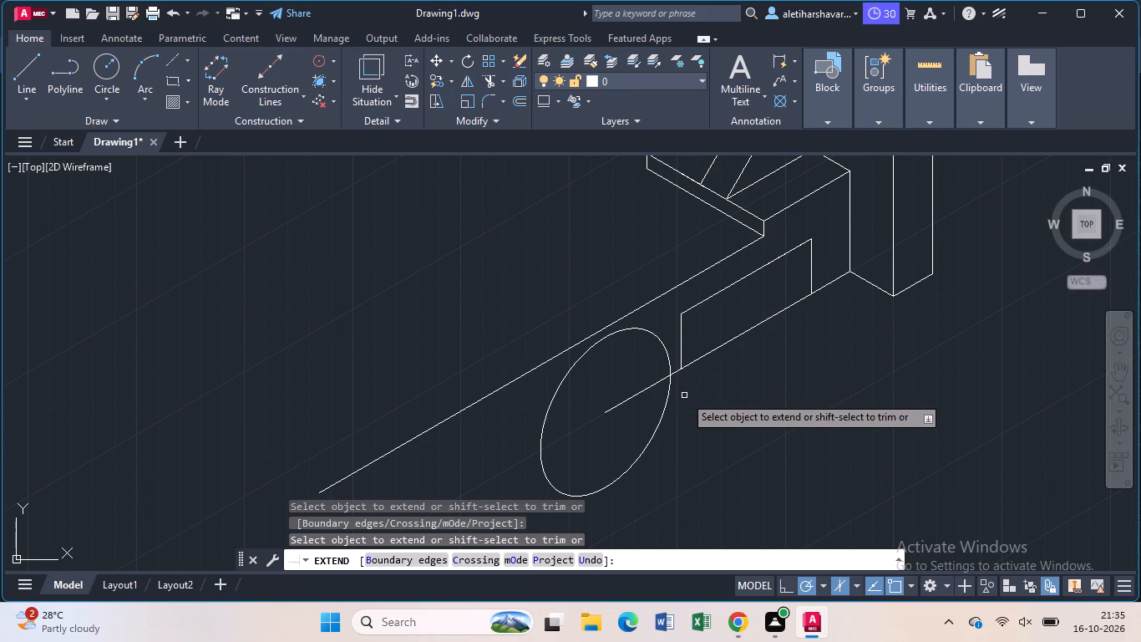
{"action": "scroll", "coordinate": [684, 395], "scroll_direction": "up", "scroll_amount": 1}
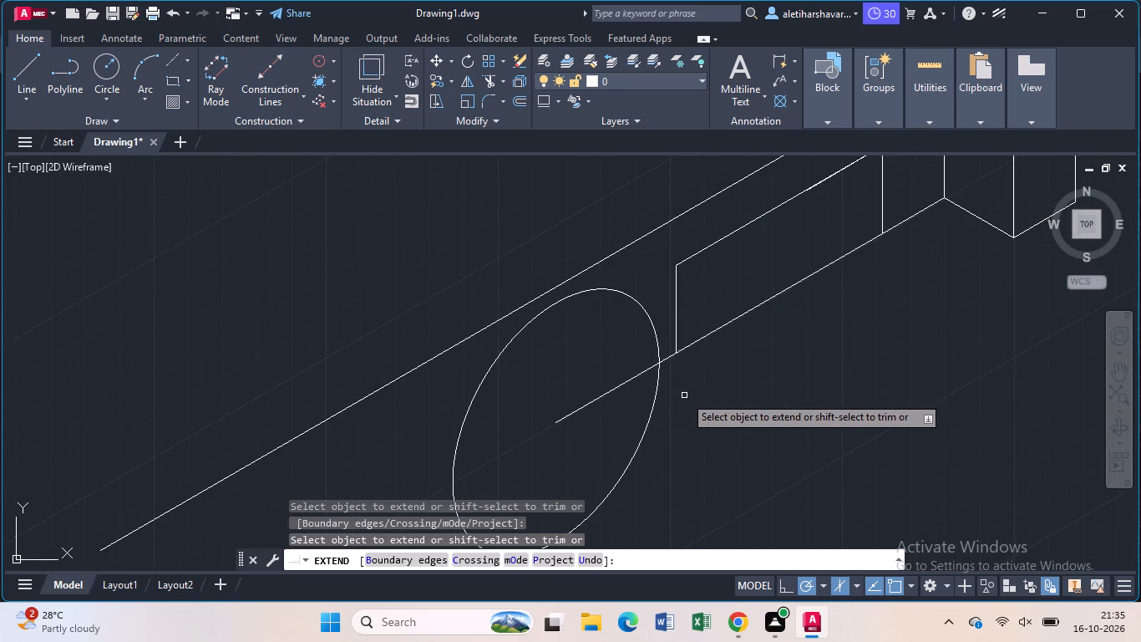
{"action": "scroll", "coordinate": [684, 395], "scroll_direction": "down", "scroll_amount": 1}
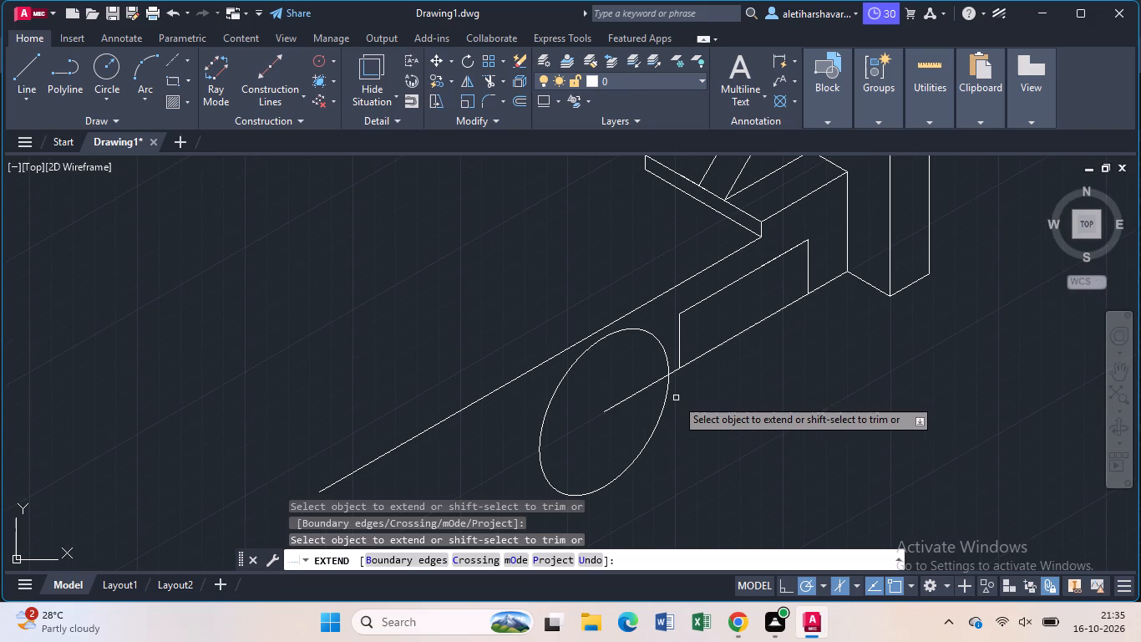
{"action": "key", "text": "Escape"}
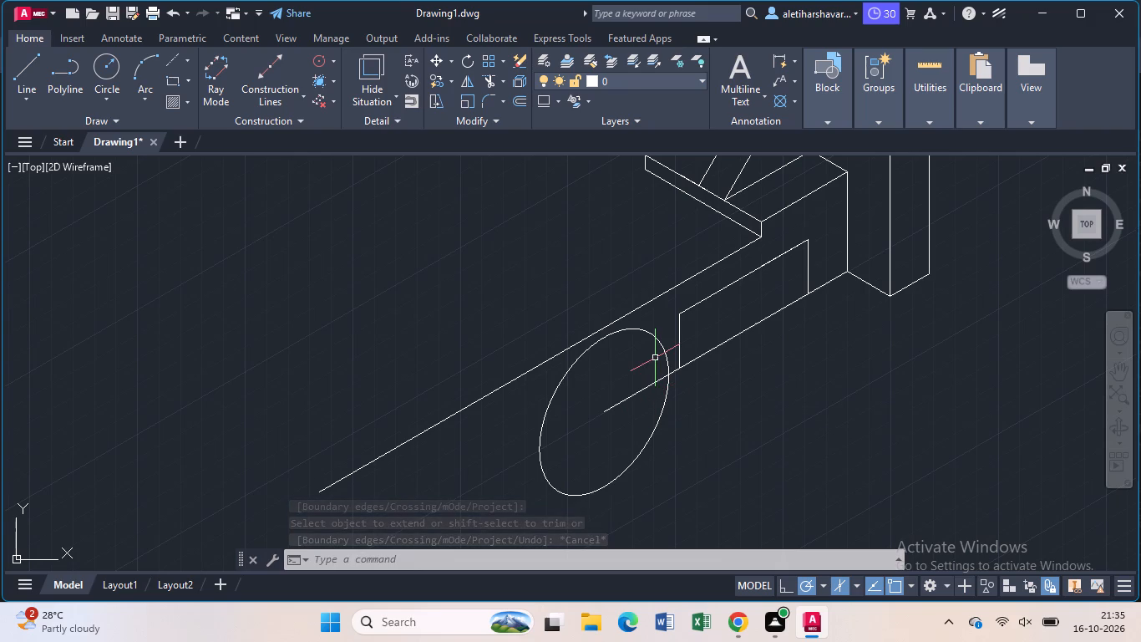
Draw a vertical line from the isocircle's centre up past the long 210° line.
{"action": "key", "text": "l"}
{"action": "key", "text": "Return"}
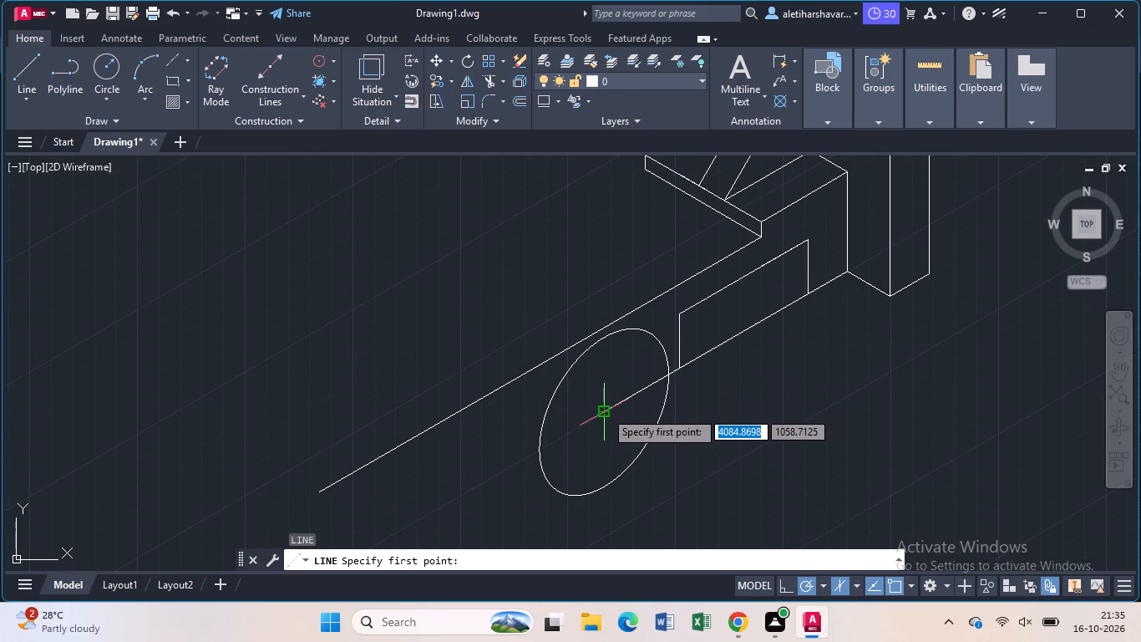
{"action": "left_click", "coordinate": [605, 410]}
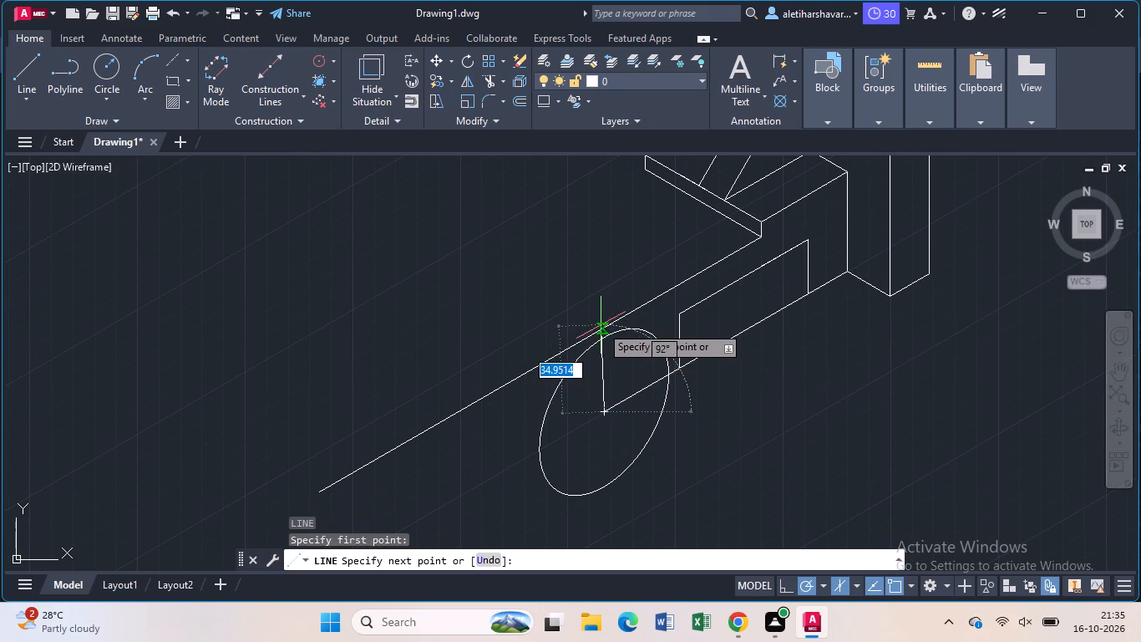
{"action": "left_click", "coordinate": [601, 308]}
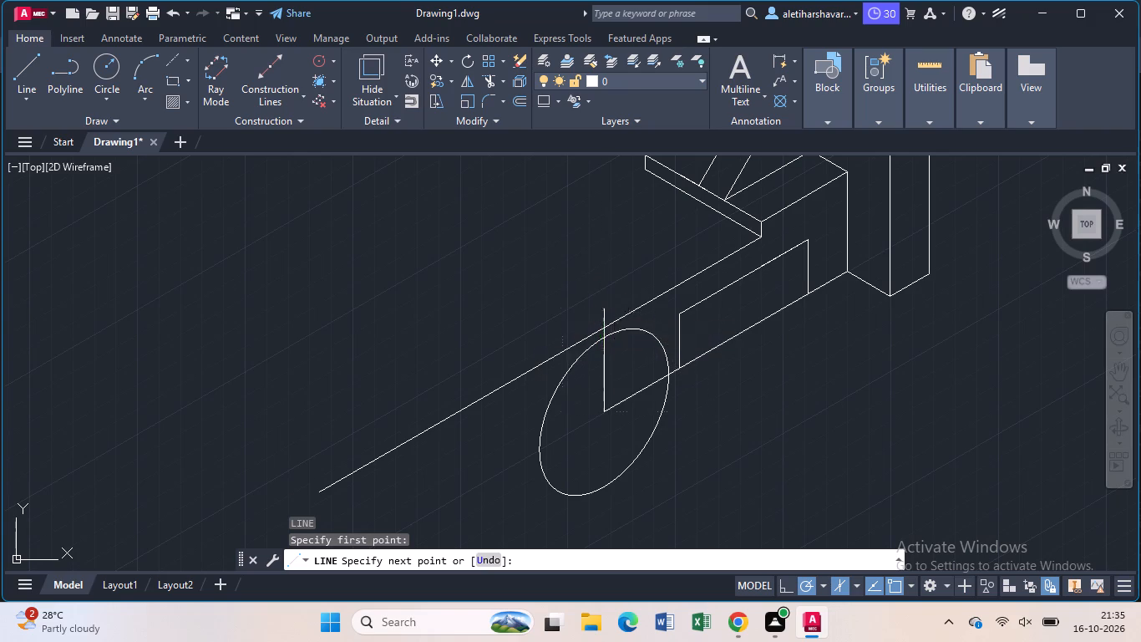
{"action": "key", "text": "Escape"}
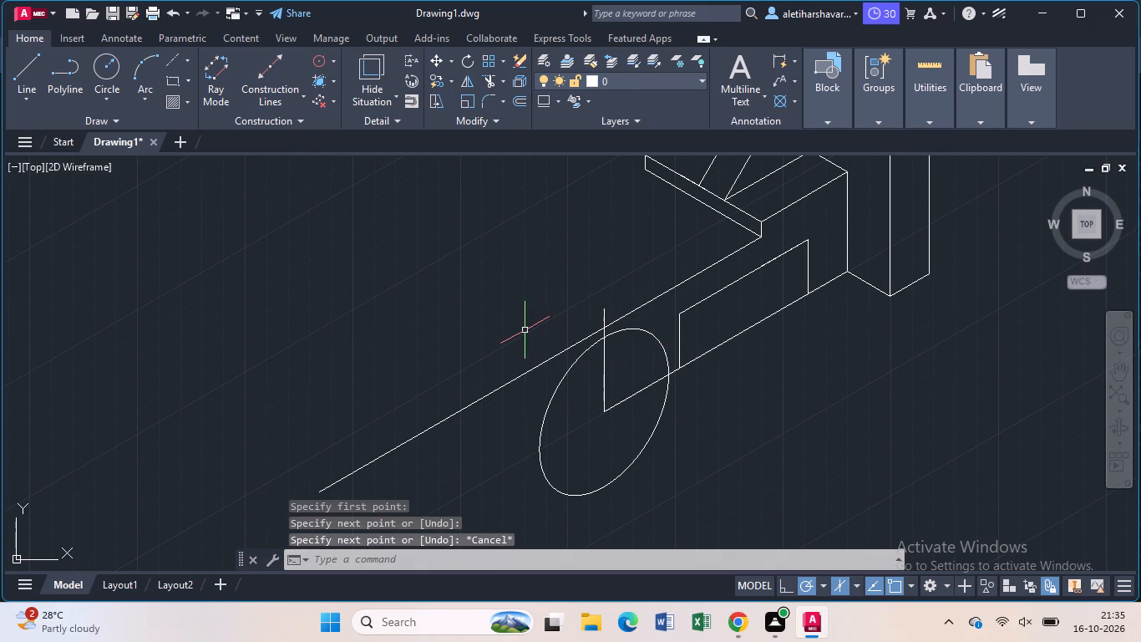
Trim the vertical line's overhang above the long 210° line.
{"action": "type", "text": "tr"}
{"action": "key", "text": "Return"}
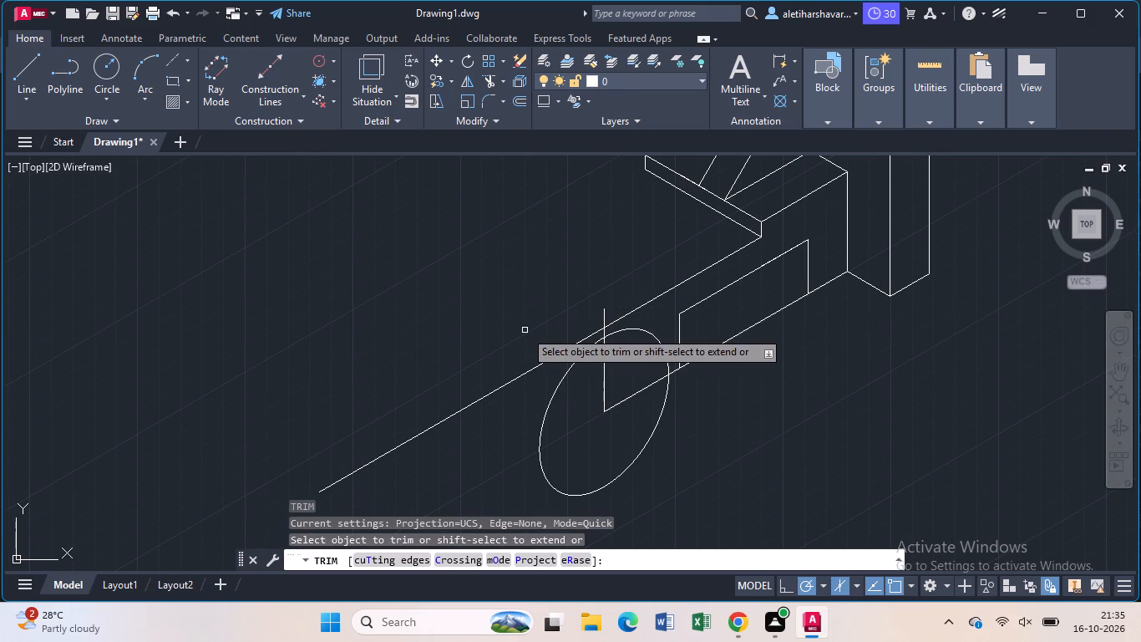
{"action": "left_click", "coordinate": [603, 314]}
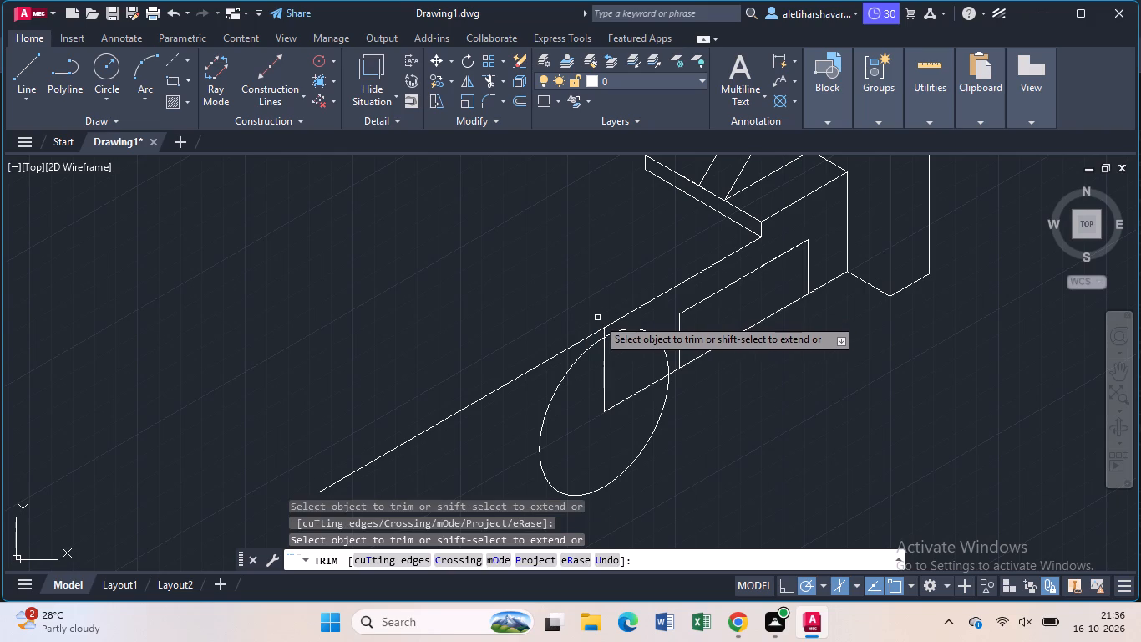
{"action": "key", "text": "Escape"}
Measure the gap between the long 210° line and the isocircle along the vertical line with an aligned dimension.
{"action": "scroll", "coordinate": [596, 318], "scroll_direction": "up", "scroll_amount": 2}
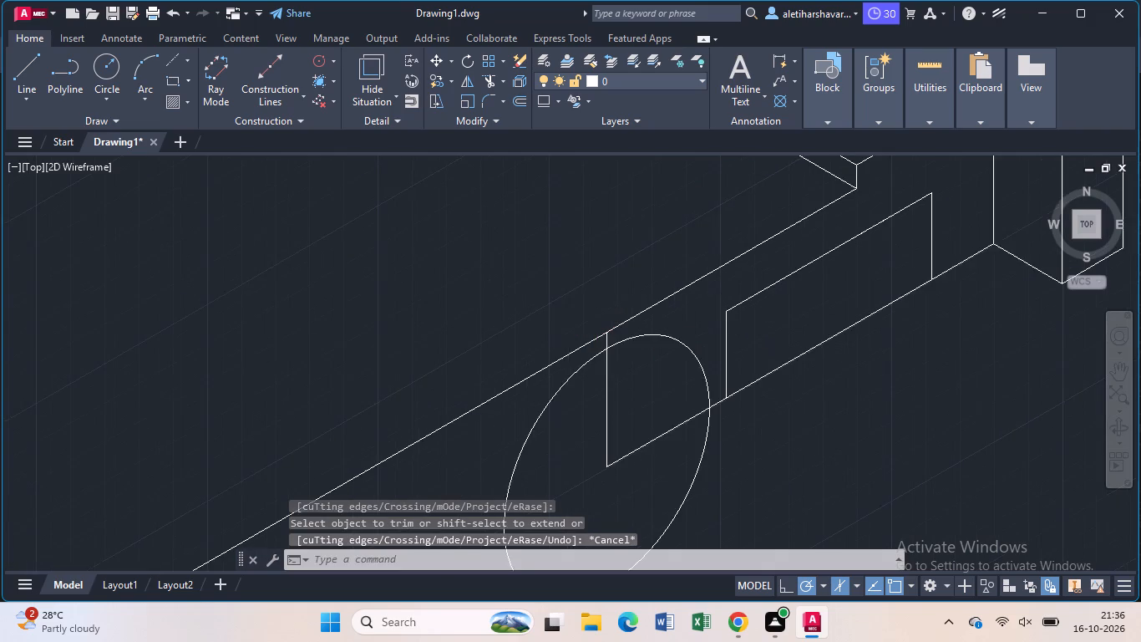
{"action": "scroll", "coordinate": [596, 319], "scroll_direction": "up", "scroll_amount": 1}
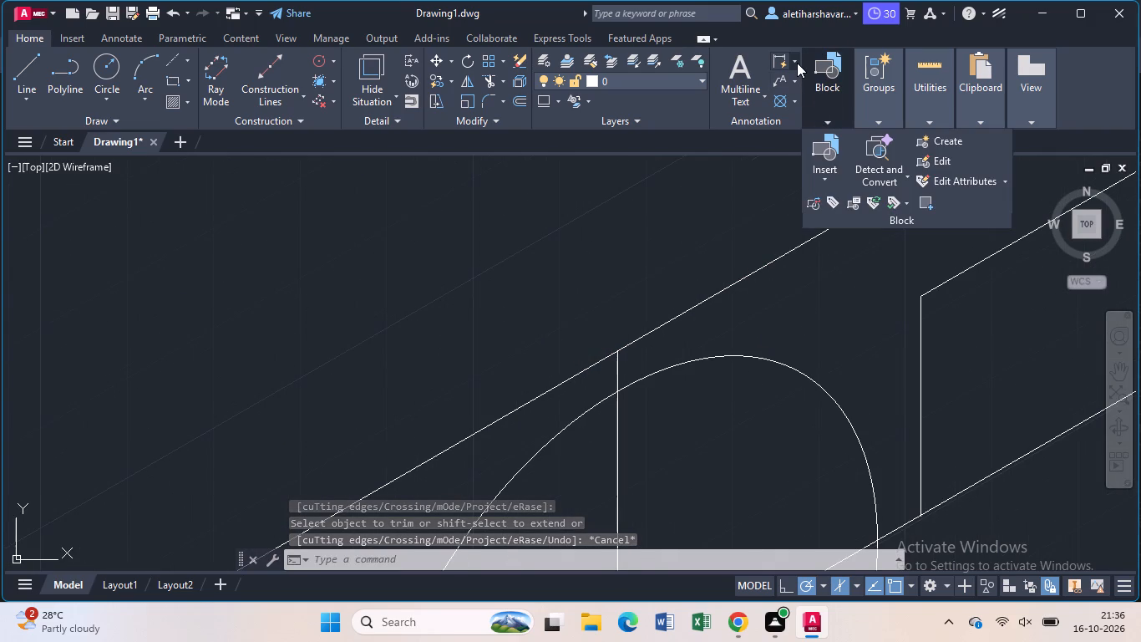
{"action": "left_click", "coordinate": [797, 63]}
{"action": "left_click", "coordinate": [805, 154]}
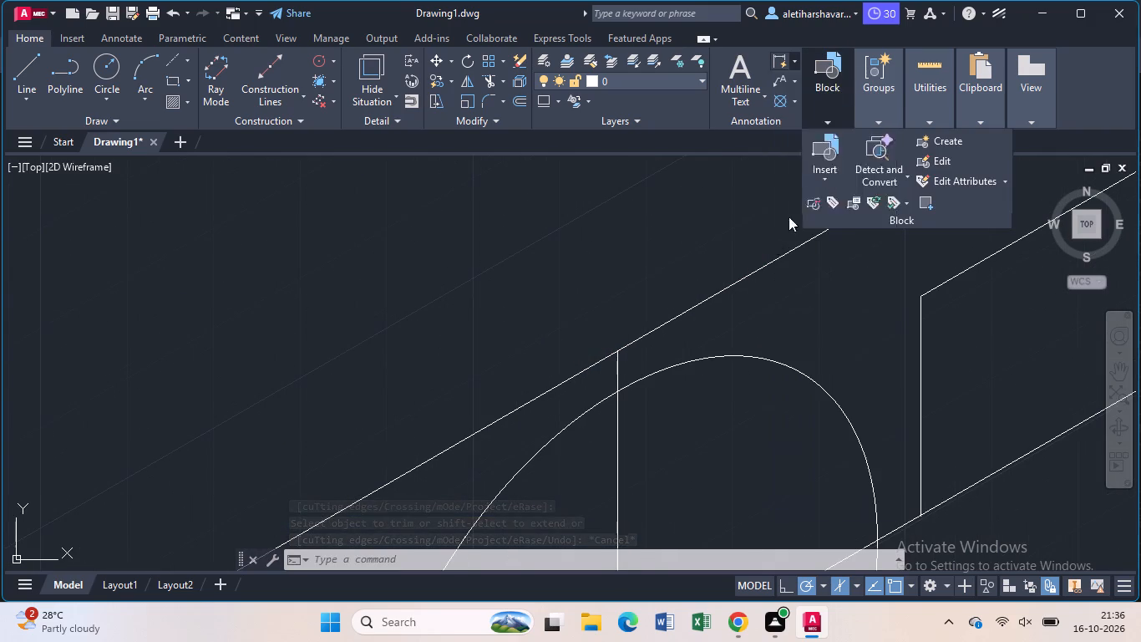
{"action": "left_click", "coordinate": [617, 349]}
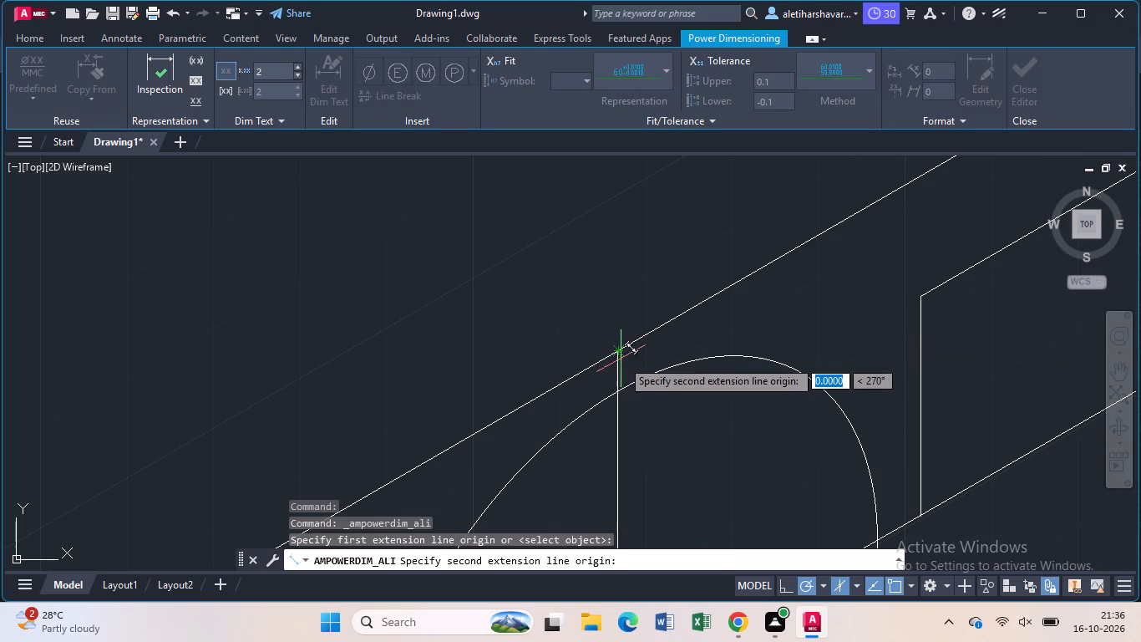
{"action": "left_click", "coordinate": [619, 393]}
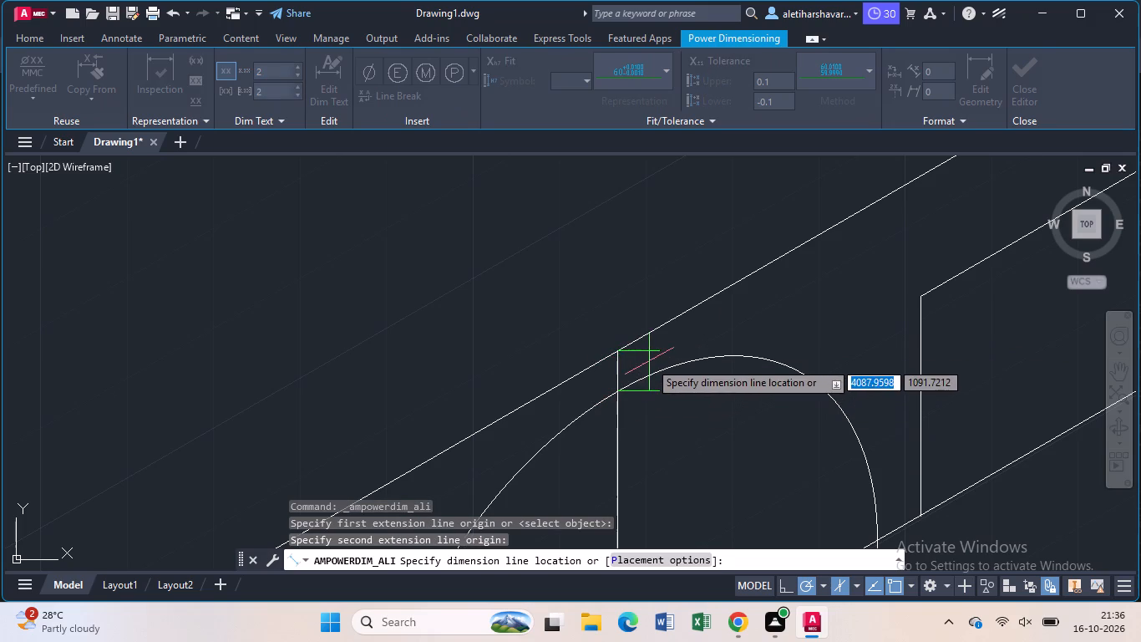
{"action": "left_click", "coordinate": [649, 361]}
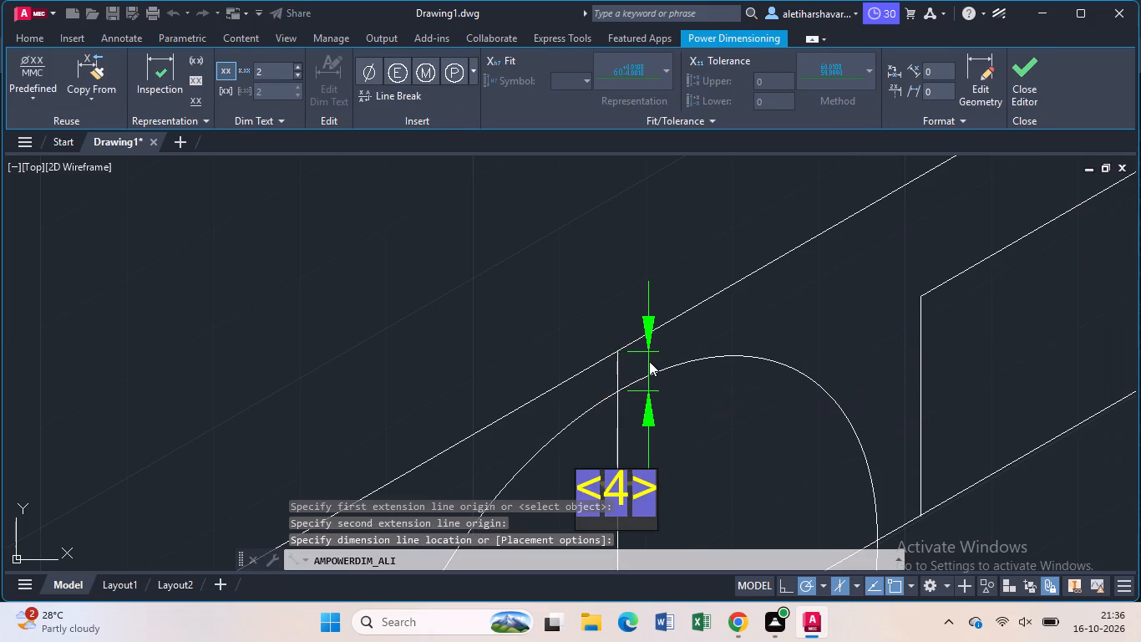
{"action": "key", "text": "Escape"}
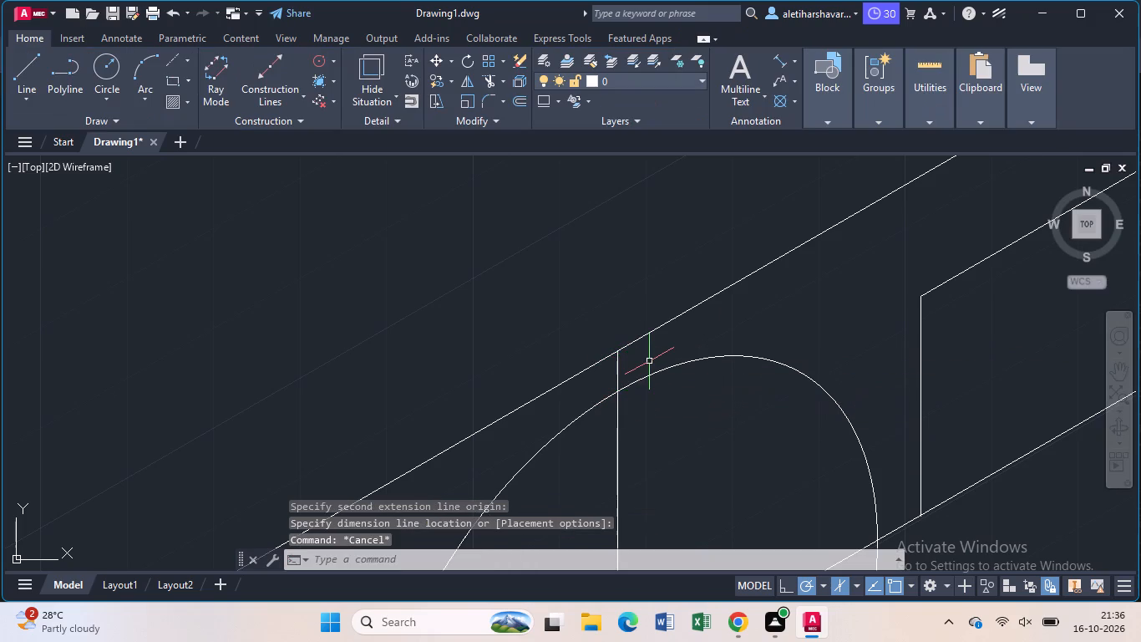
Delete the vertical line running from the isocircle's centre up to the long 210° line.
{"action": "scroll", "coordinate": [679, 436], "scroll_direction": "down", "scroll_amount": 2}
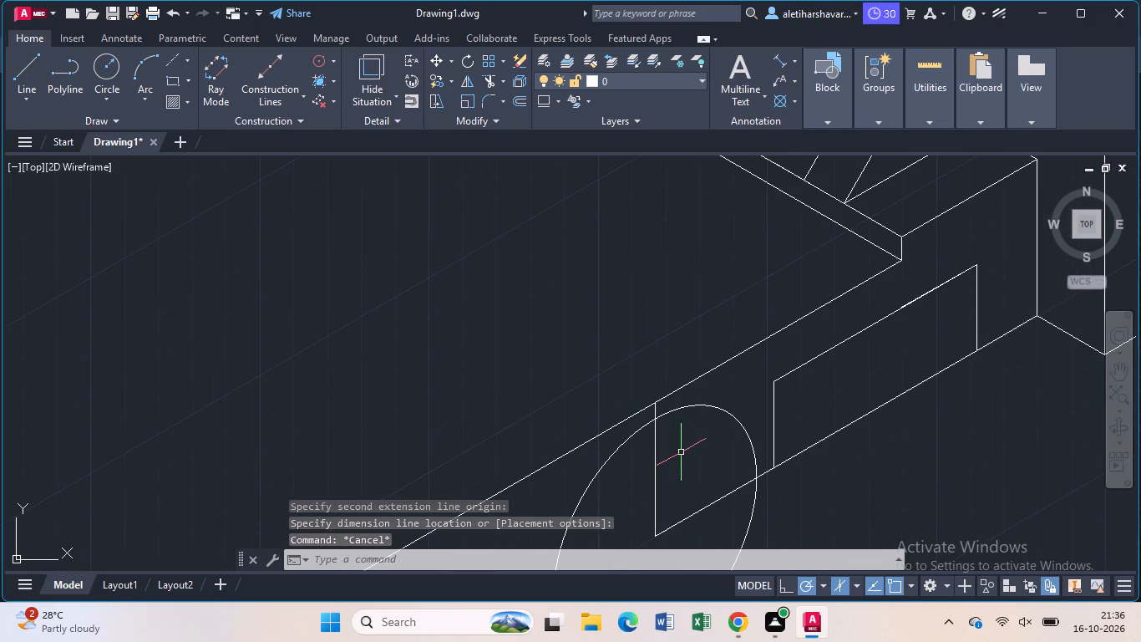
{"action": "middle_click_drag", "start_coordinate": [682, 453], "coordinate": [662, 350]}
{"action": "left_click", "coordinate": [636, 382]}
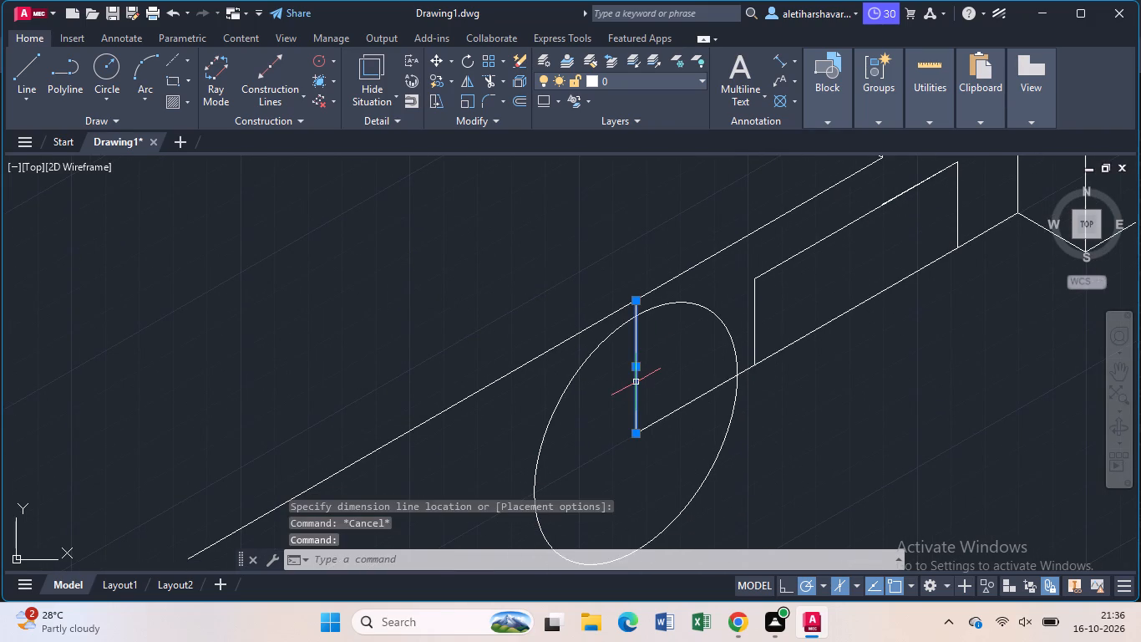
{"action": "key", "text": "Delete"}
Draw a 4-long vertical line upward from the isocircle's centre.
{"action": "key", "text": "l"}
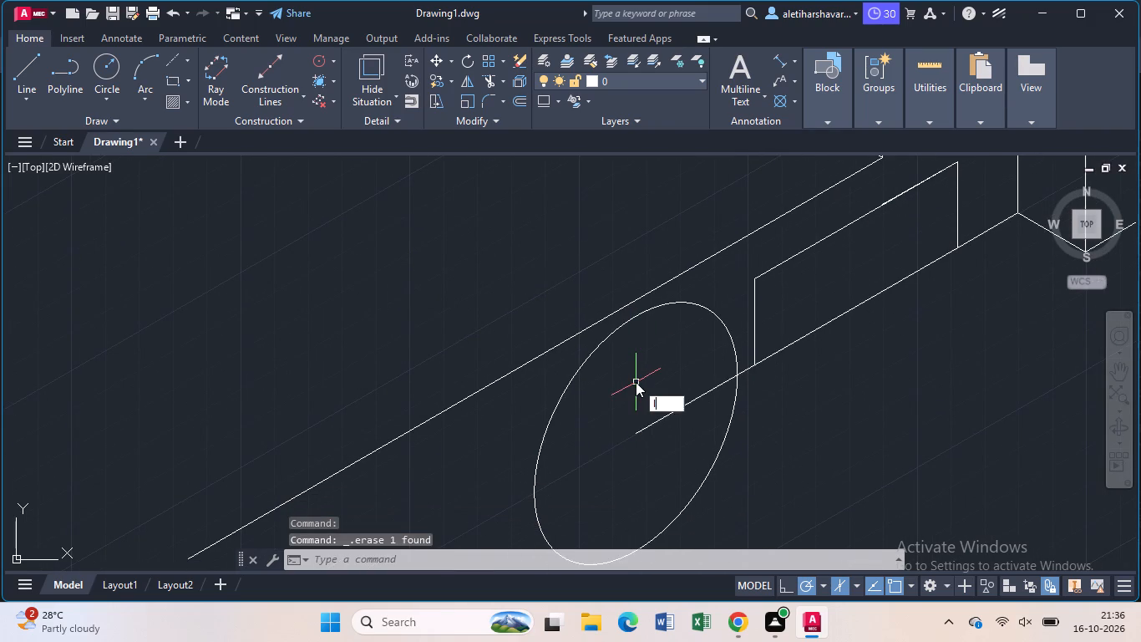
{"action": "key", "text": "Return"}
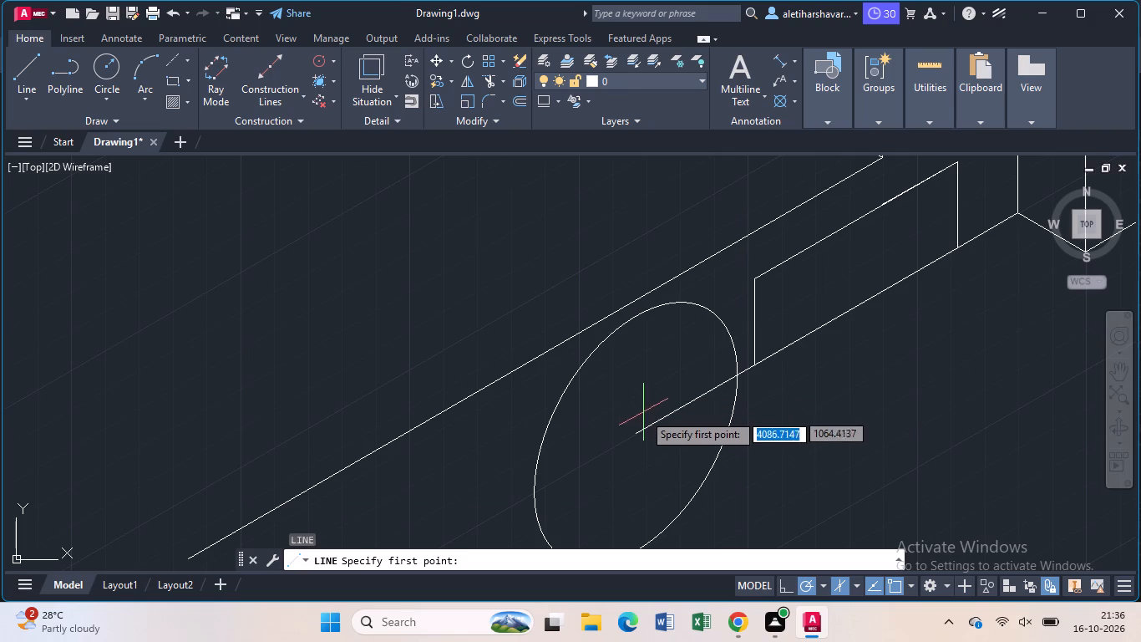
{"action": "left_click", "coordinate": [634, 431]}
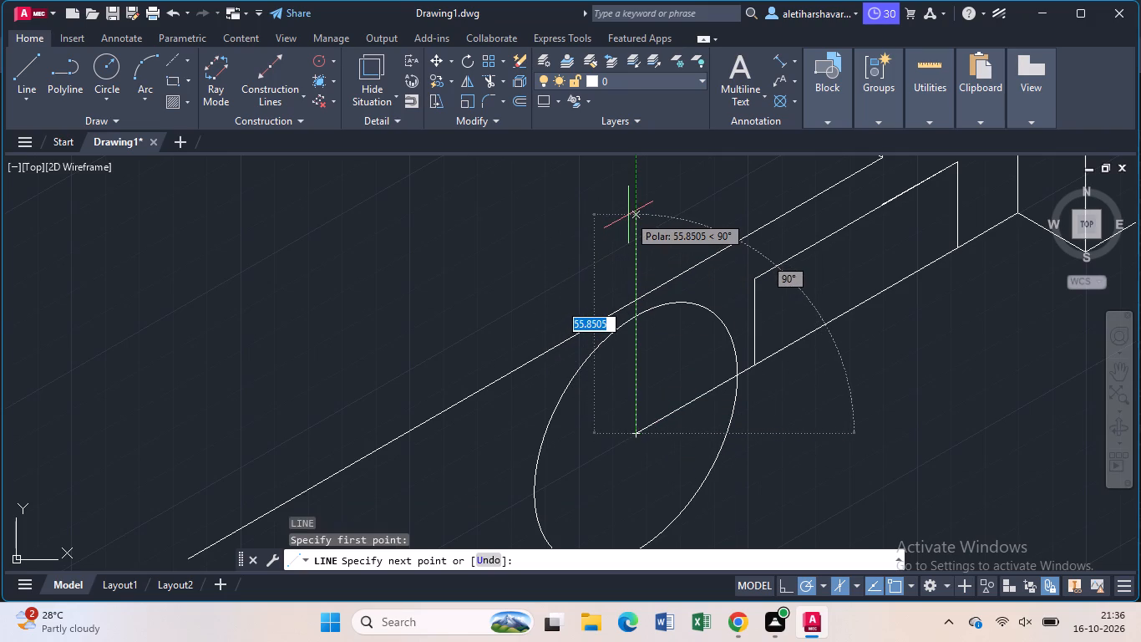
{"action": "key", "text": "4"}
{"action": "key", "text": "Return"}
{"action": "key", "text": "Escape"}
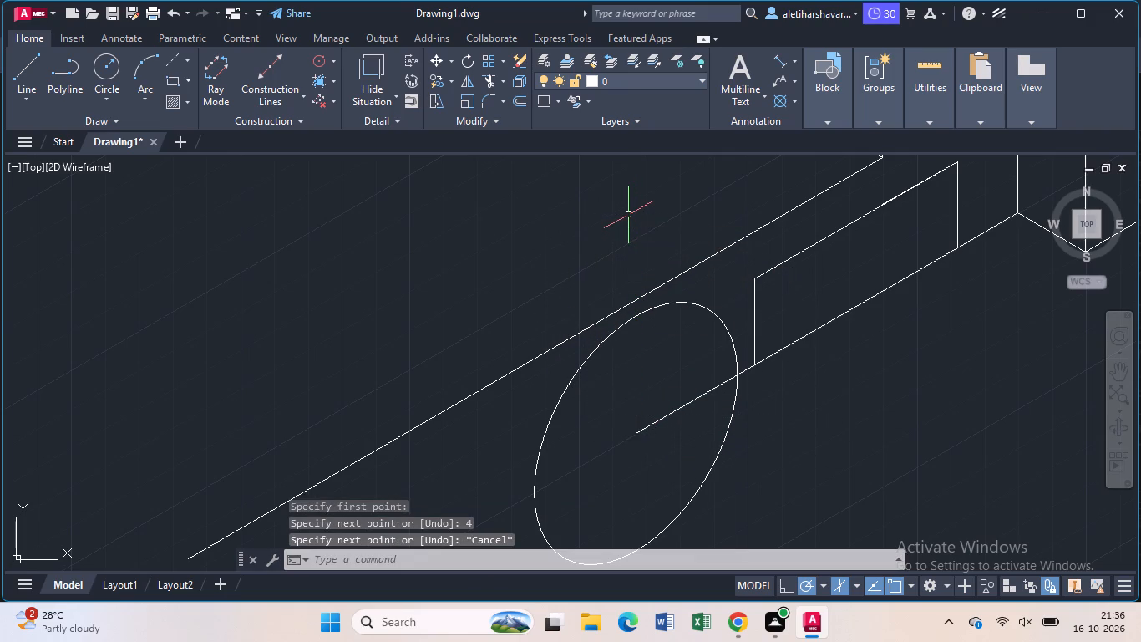
Copy the isocircle from its centre to the upper end of the 4-long vertical line.
{"action": "left_click", "coordinate": [714, 312]}
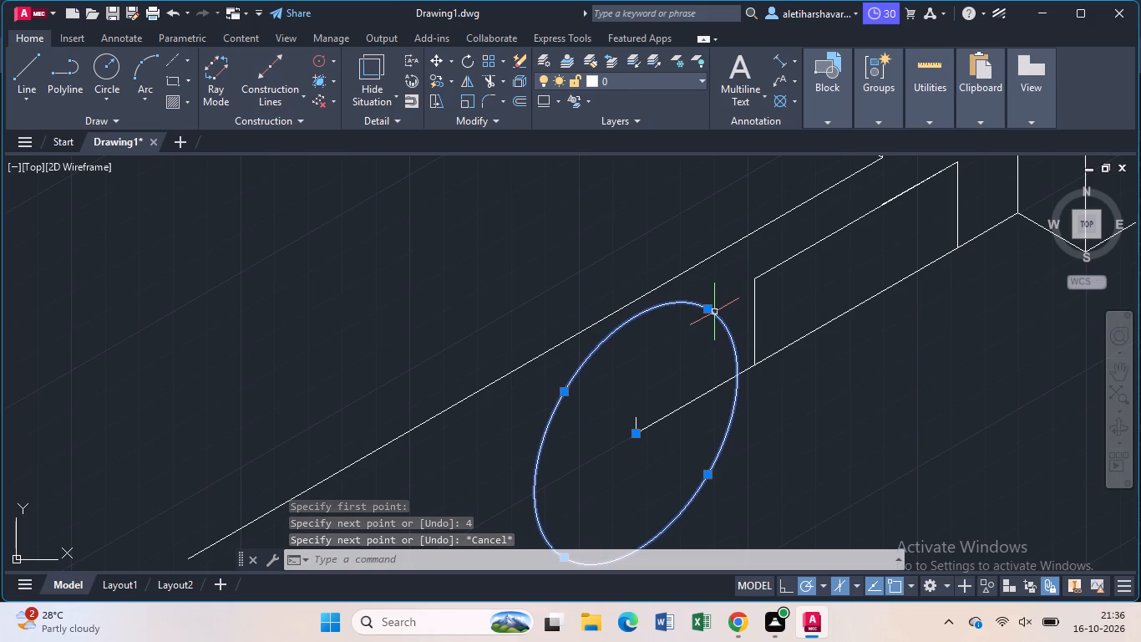
{"action": "key", "text": "c"}
{"action": "key", "text": "o"}
{"action": "key", "text": "Return"}
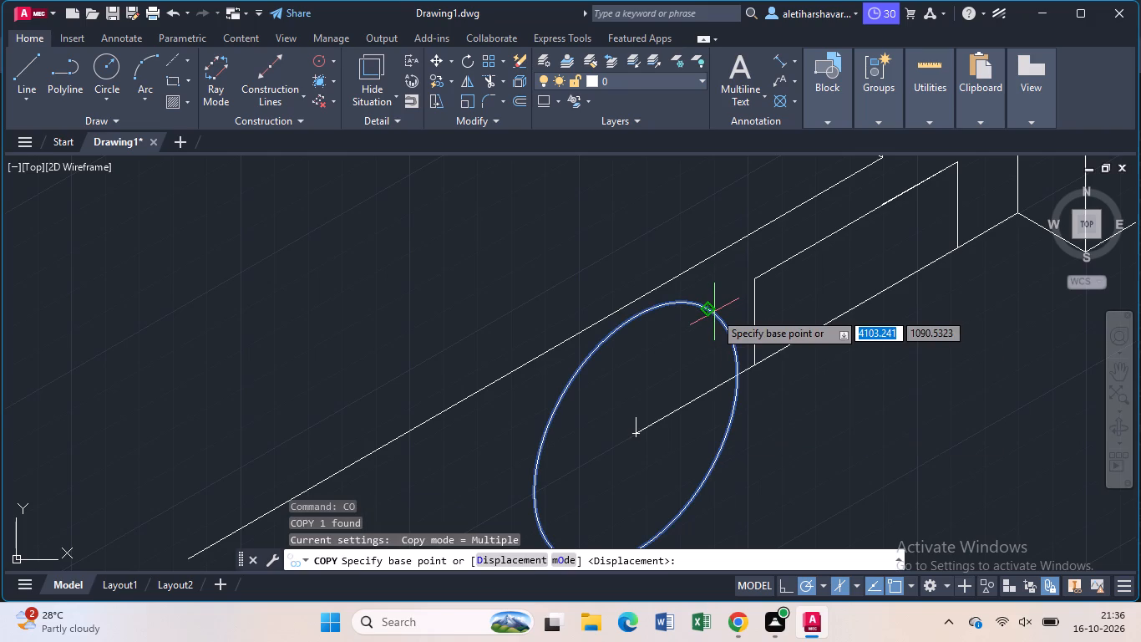
{"action": "left_click", "coordinate": [636, 436]}
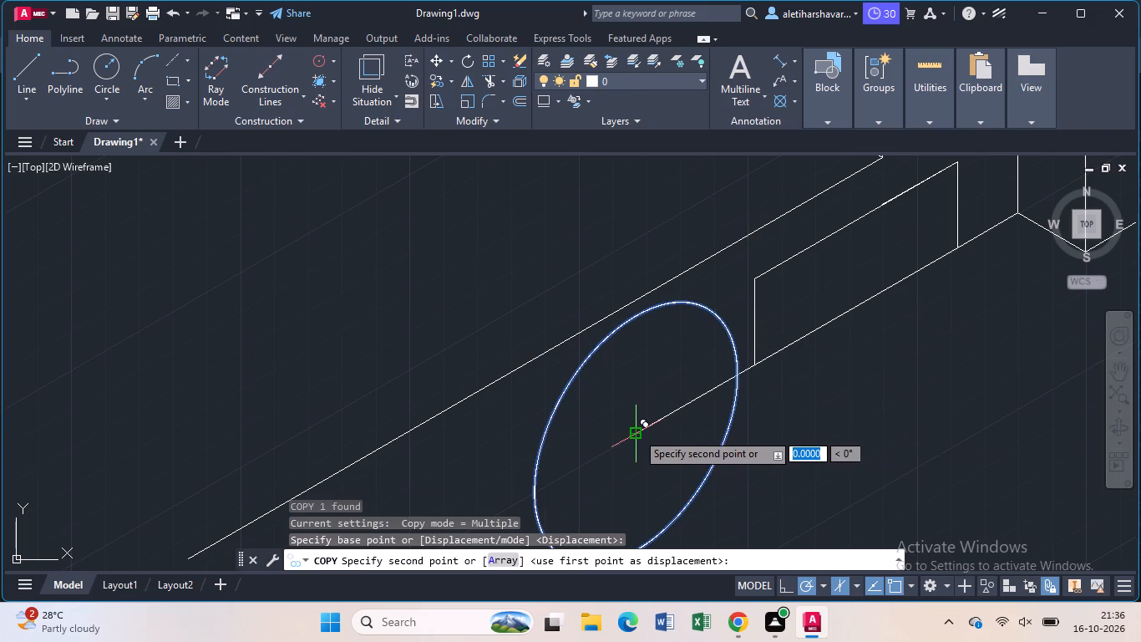
{"action": "scroll", "coordinate": [636, 432], "scroll_direction": "up", "scroll_amount": 2}
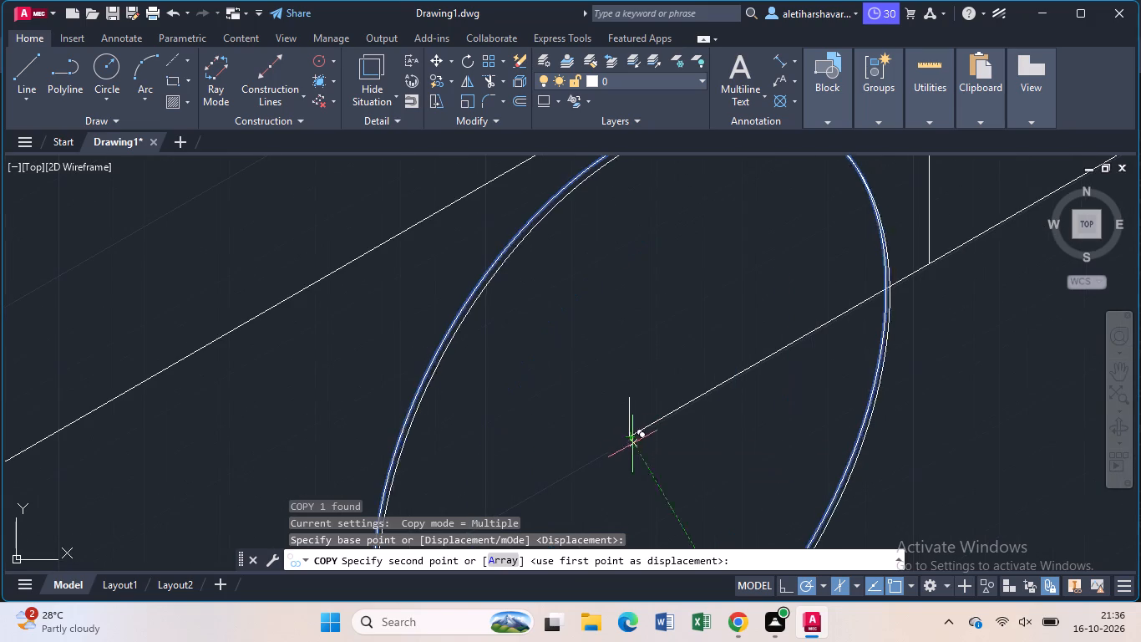
{"action": "left_click", "coordinate": [630, 401]}
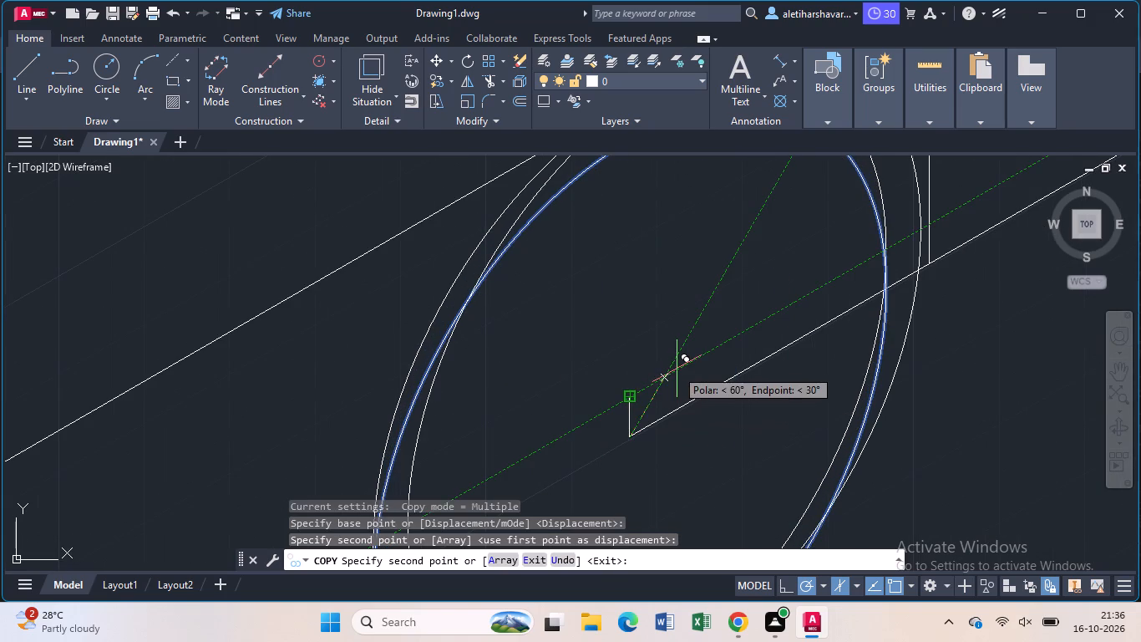
{"action": "scroll", "coordinate": [677, 369], "scroll_direction": "down", "scroll_amount": 1}
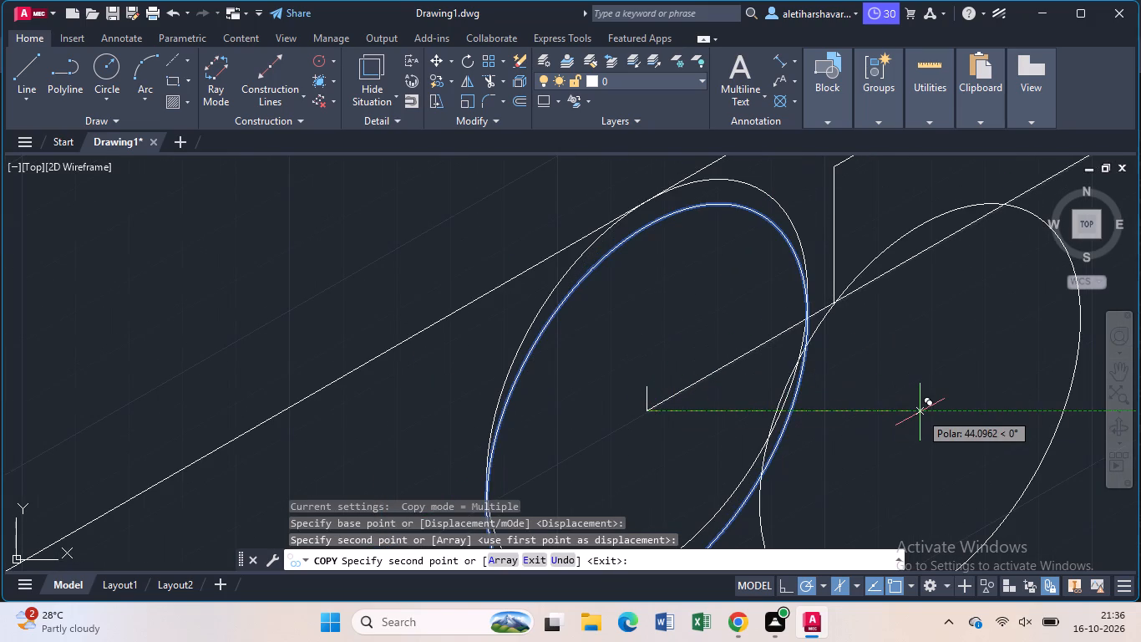
{"action": "key", "text": "Escape"}
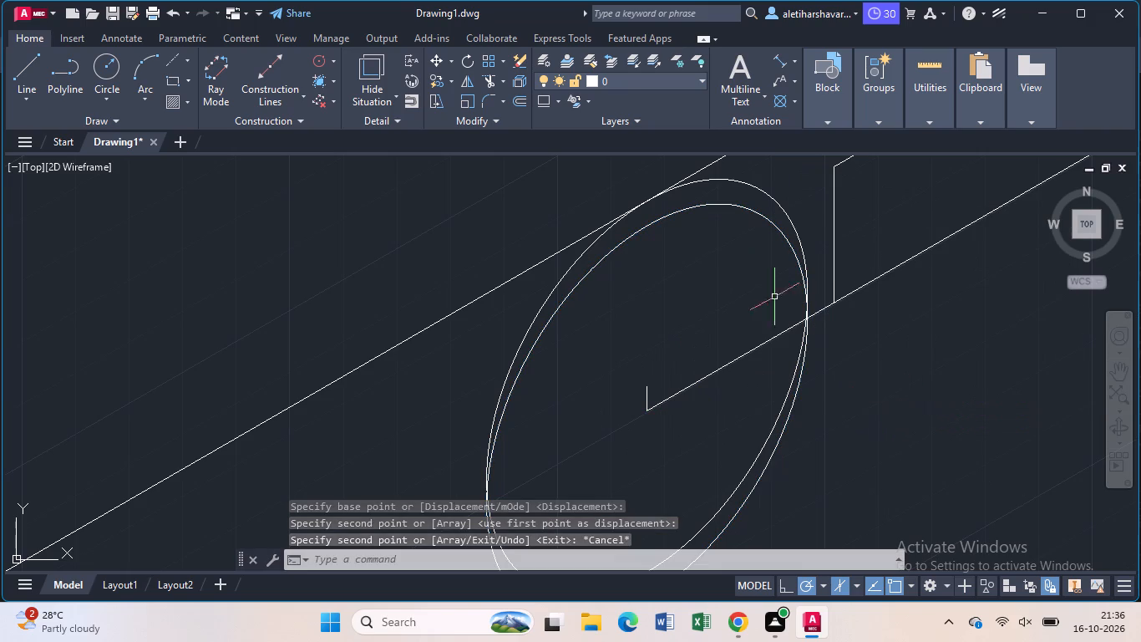
Delete the original lower isocircle.
{"action": "left_click", "coordinate": [733, 206]}
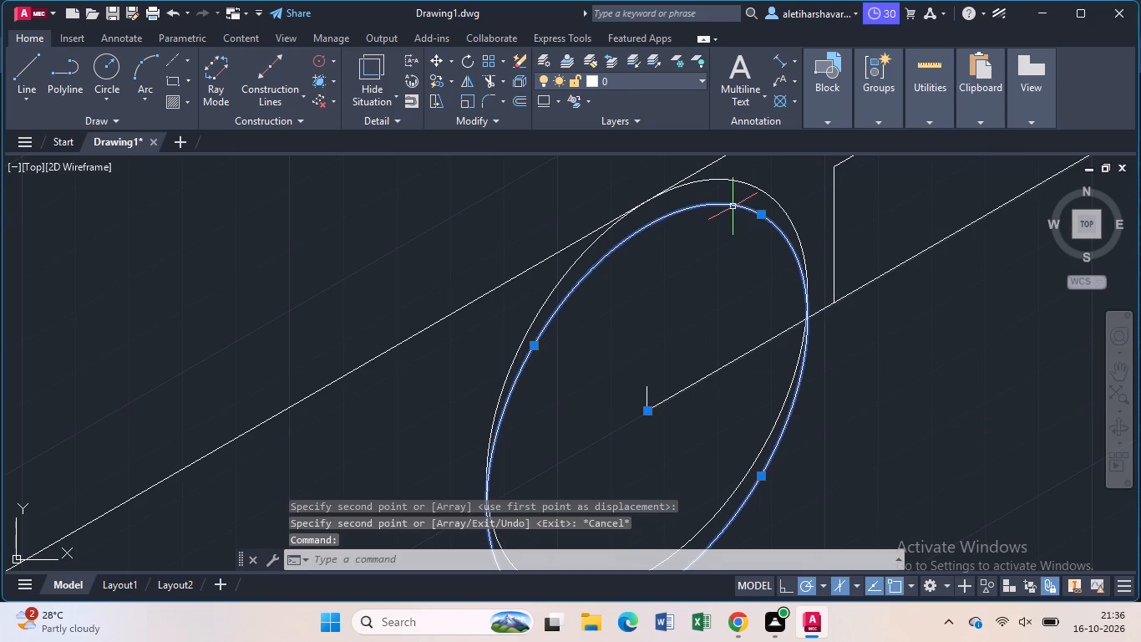
{"action": "key", "text": "Delete"}
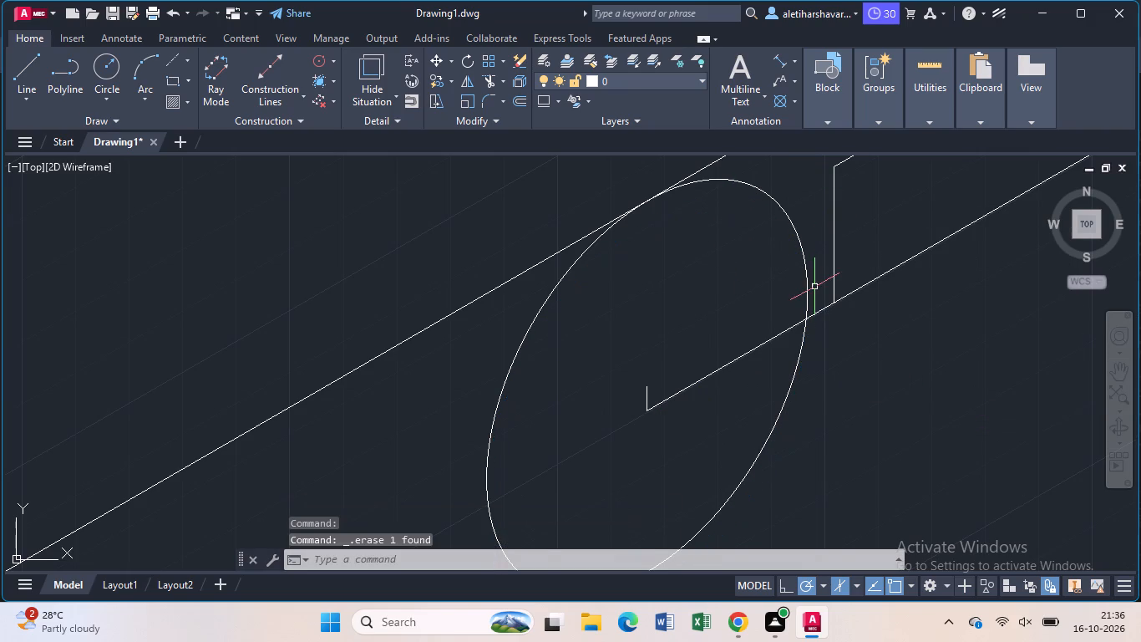
Trim the arm's lower line inside the isocircle and between the two short vertical lines of the notch.
{"action": "middle_click_drag", "start_coordinate": [813, 284], "coordinate": [826, 359]}
{"action": "scroll", "coordinate": [825, 351], "scroll_direction": "down", "scroll_amount": 3}
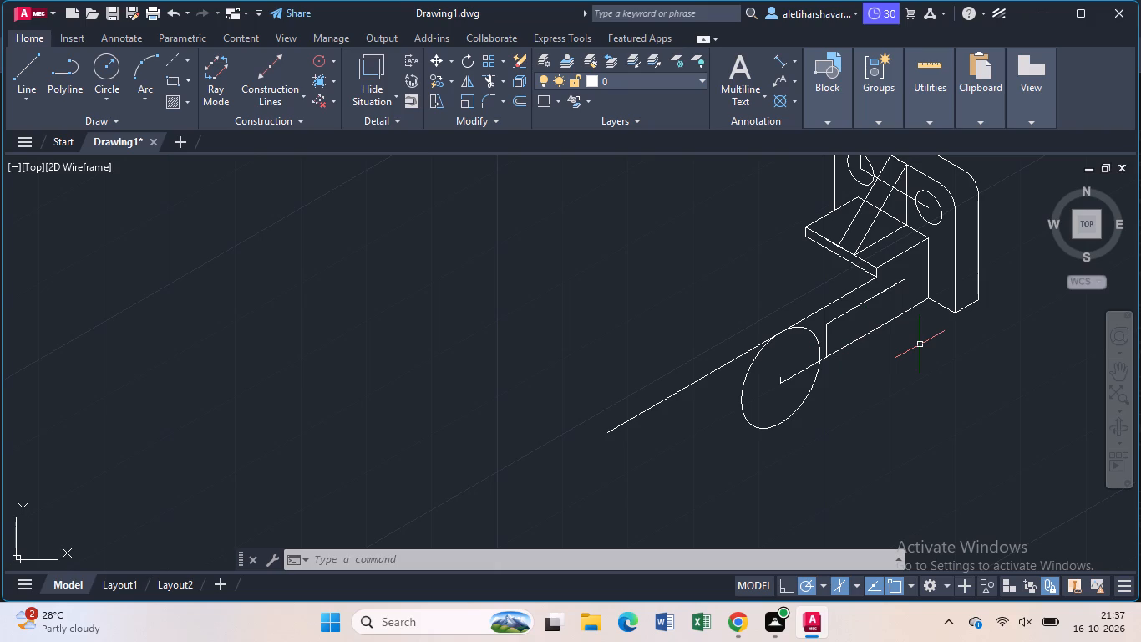
{"action": "type", "text": "tr"}
{"action": "key", "text": "Return"}
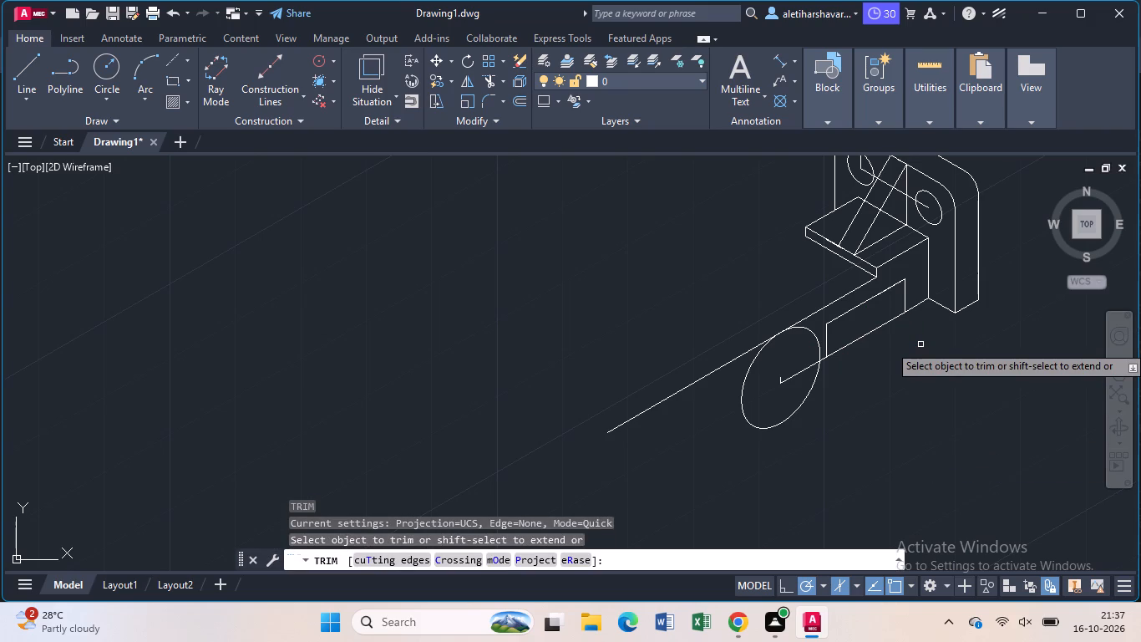
{"action": "left_click", "coordinate": [801, 369]}
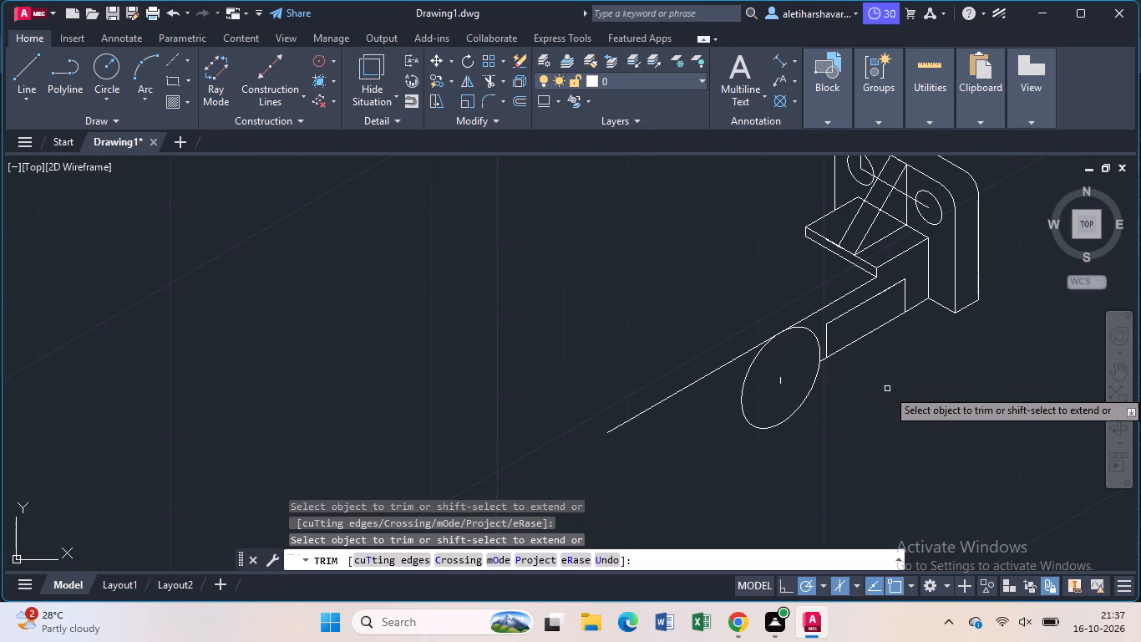
{"action": "left_click", "coordinate": [862, 339]}
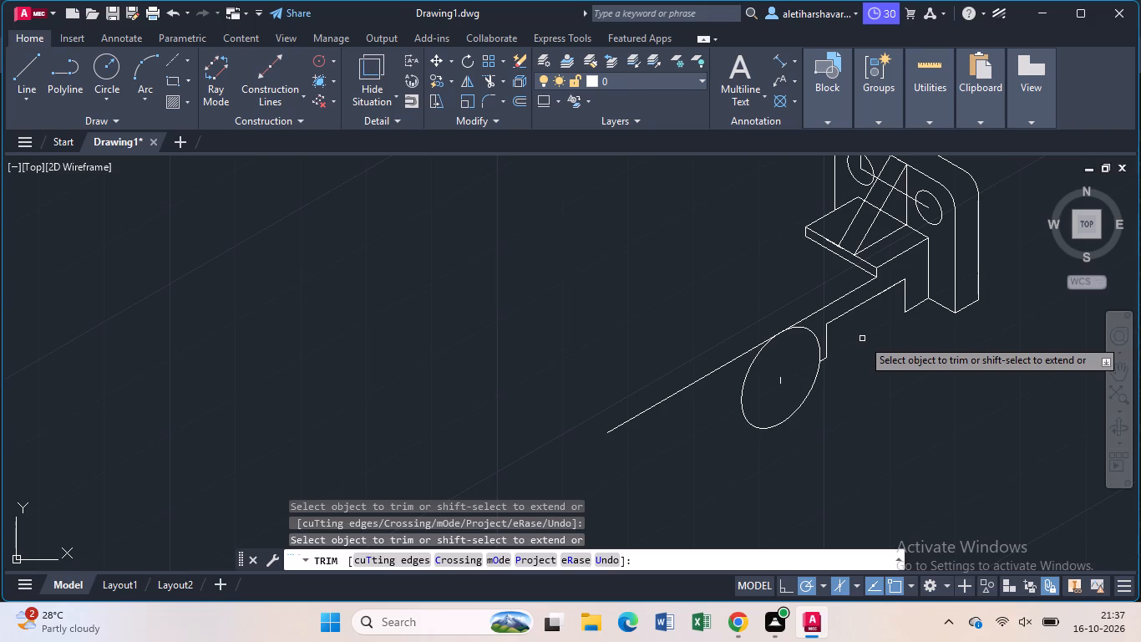
{"action": "key", "text": "Escape"}
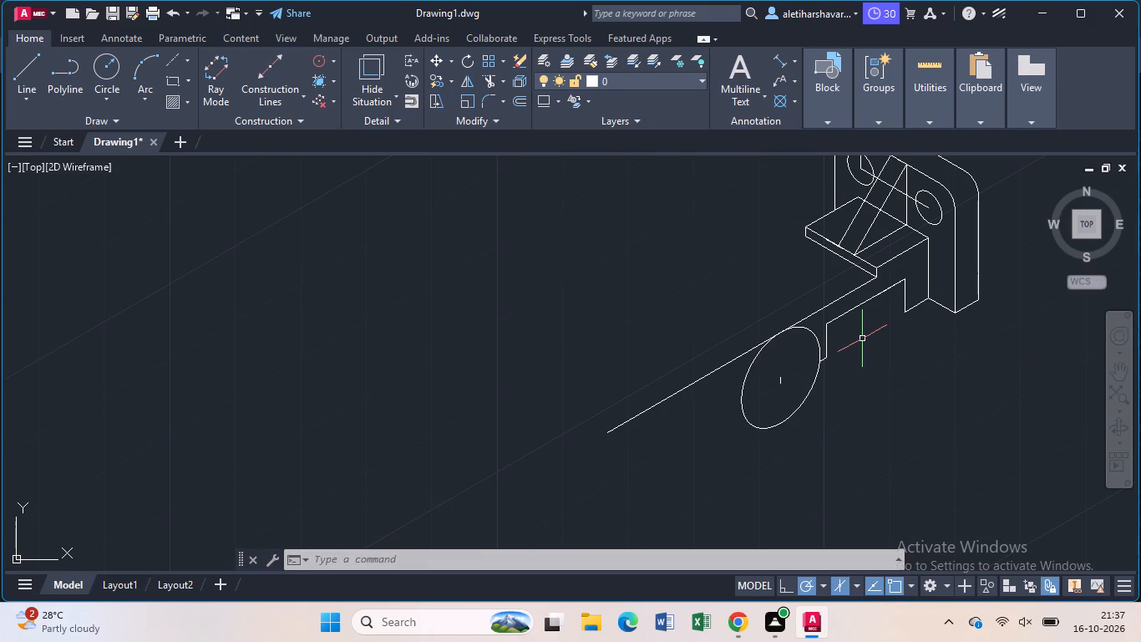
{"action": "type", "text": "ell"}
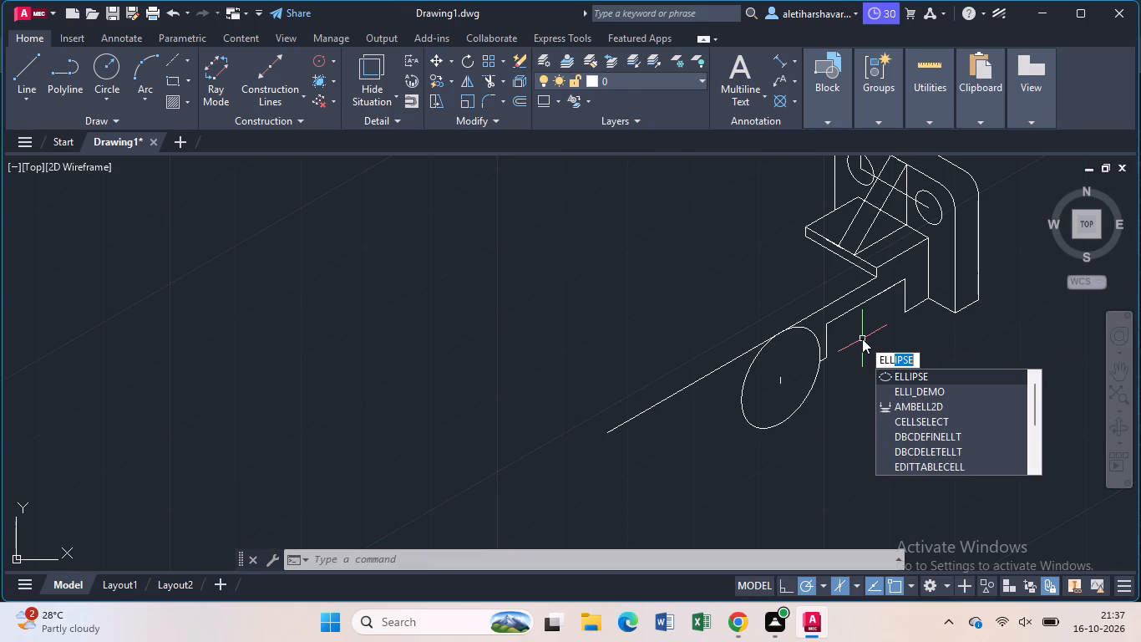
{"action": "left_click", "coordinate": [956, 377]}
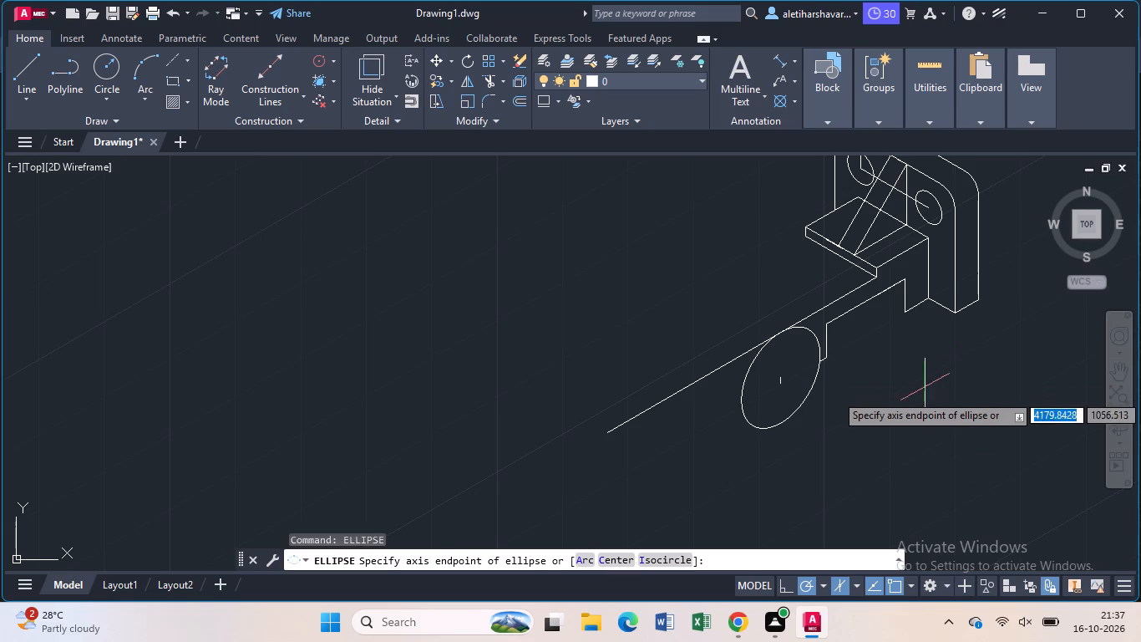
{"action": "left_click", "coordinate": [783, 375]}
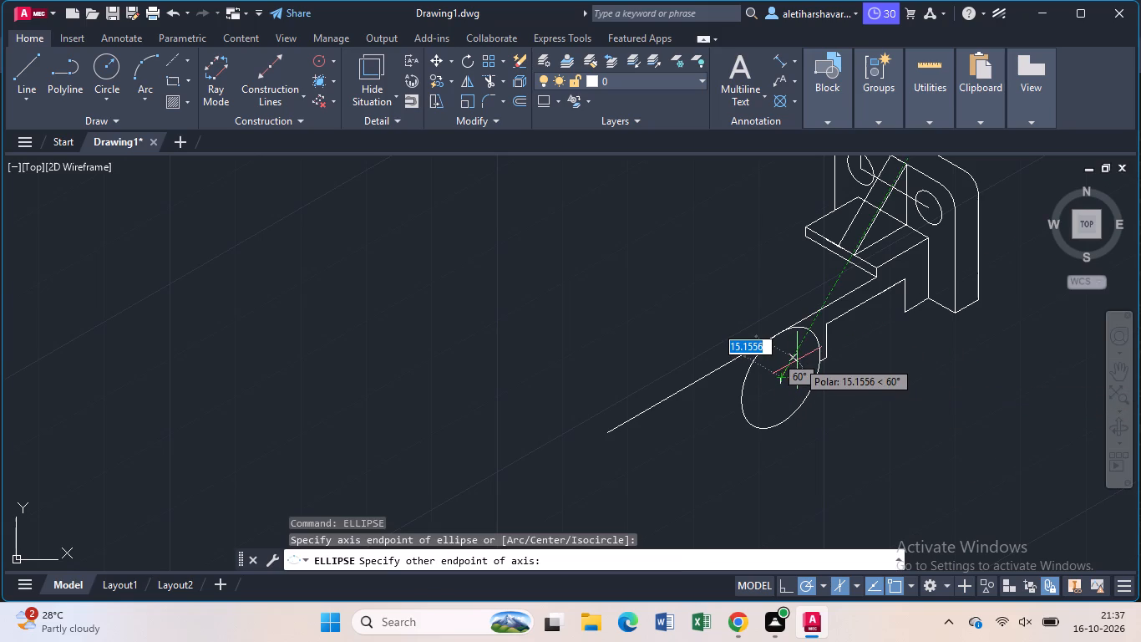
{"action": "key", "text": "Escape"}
Draw a radius-15 isocircle centred on the upper end of the 4-long vertical line, concentric with the large isocircle.
{"action": "type", "text": "ell"}
{"action": "left_click", "coordinate": [872, 400]}
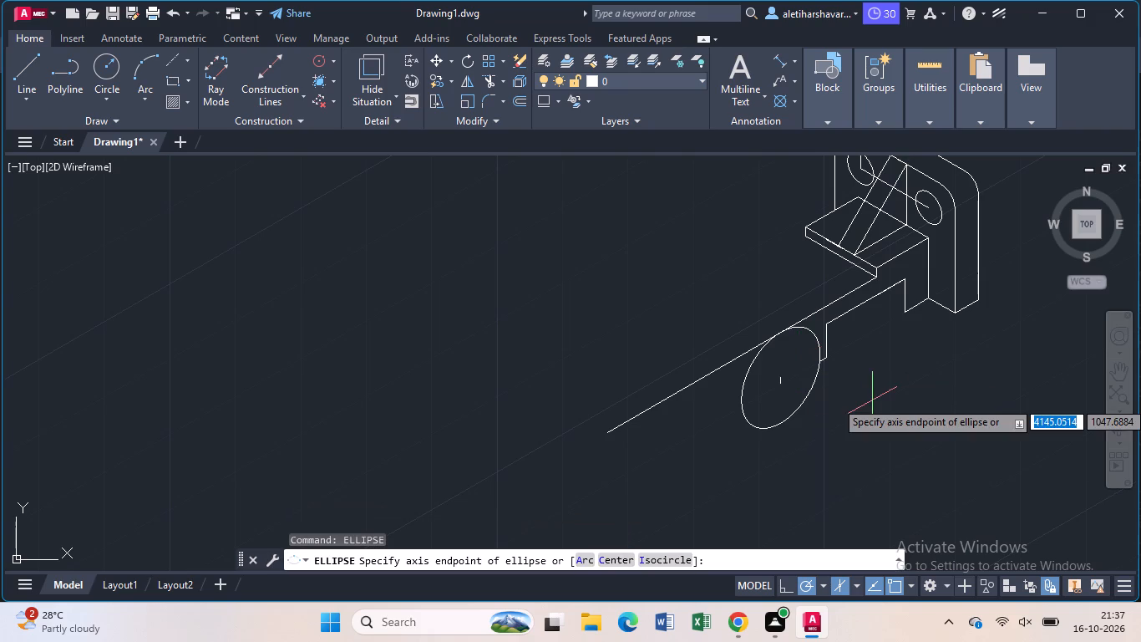
{"action": "scroll", "coordinate": [843, 402], "scroll_direction": "up", "scroll_amount": 2}
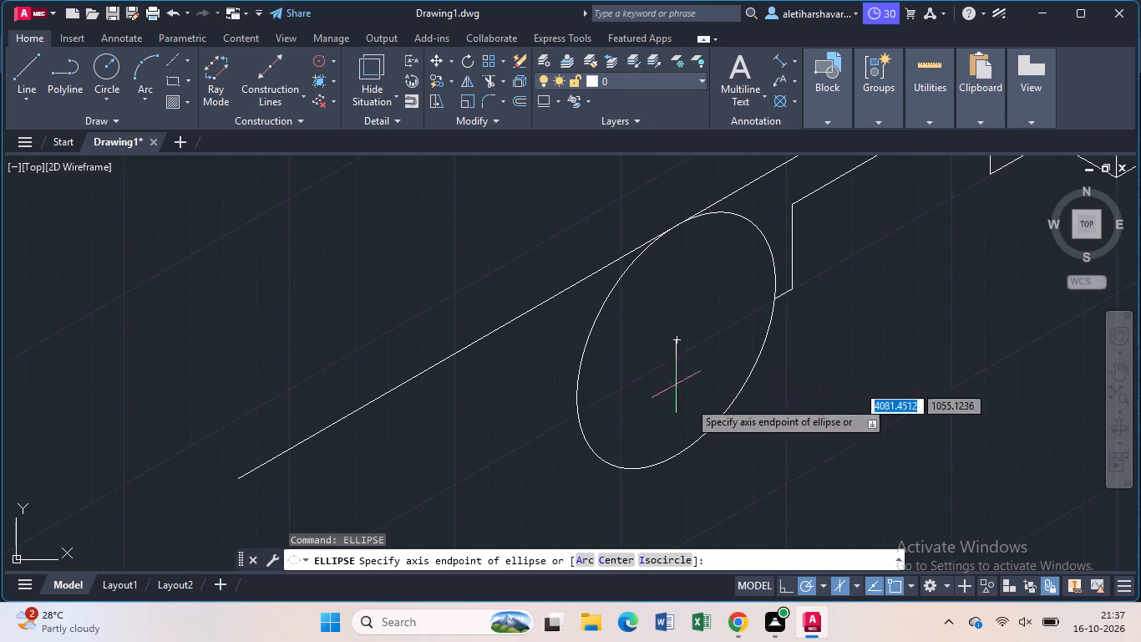
{"action": "left_click", "coordinate": [677, 561]}
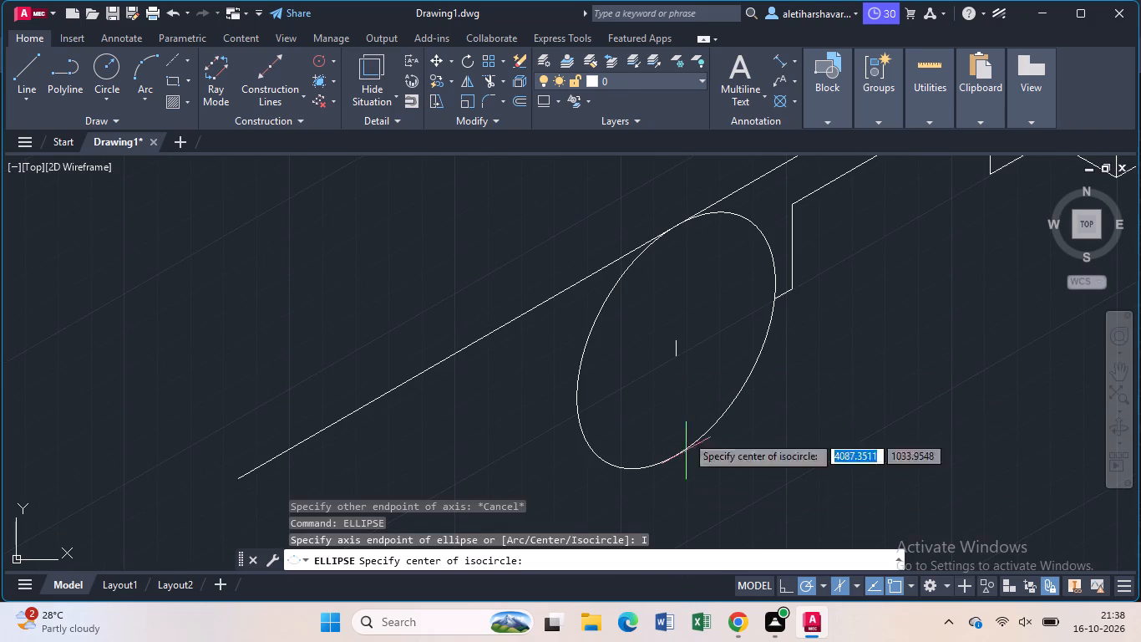
{"action": "left_click", "coordinate": [680, 339]}
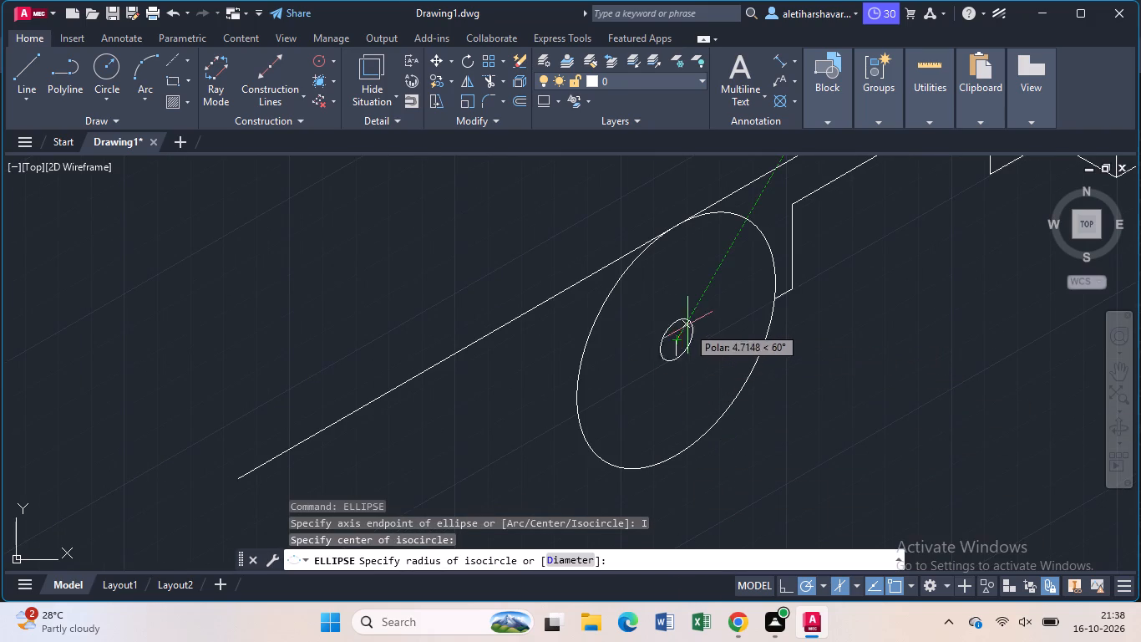
{"action": "type", "text": "15"}
{"action": "key", "text": "Return"}
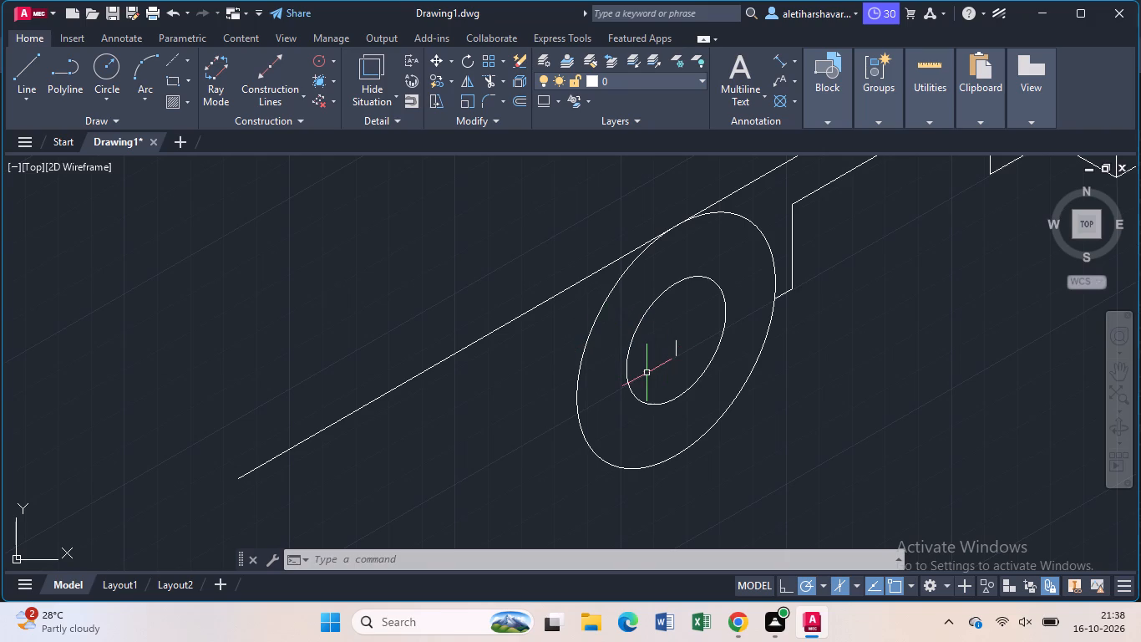
Draw a 5-long vertical line upward from the common centre of the two isocircles.
{"action": "key", "text": "l"}
{"action": "key", "text": "Return"}
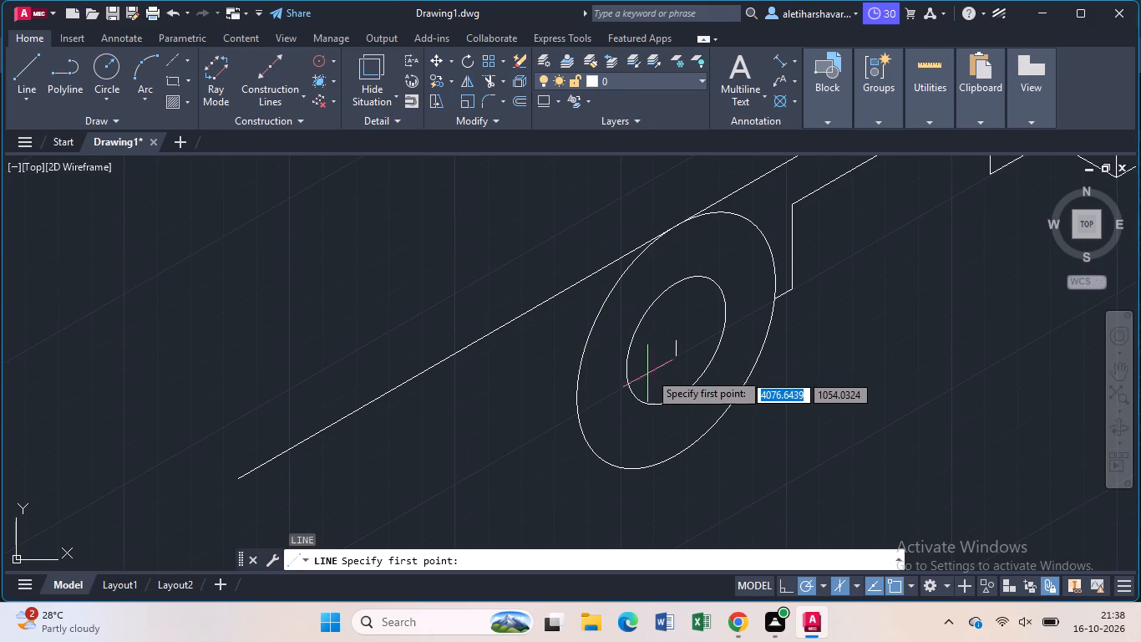
{"action": "scroll", "coordinate": [649, 370], "scroll_direction": "up", "scroll_amount": 2}
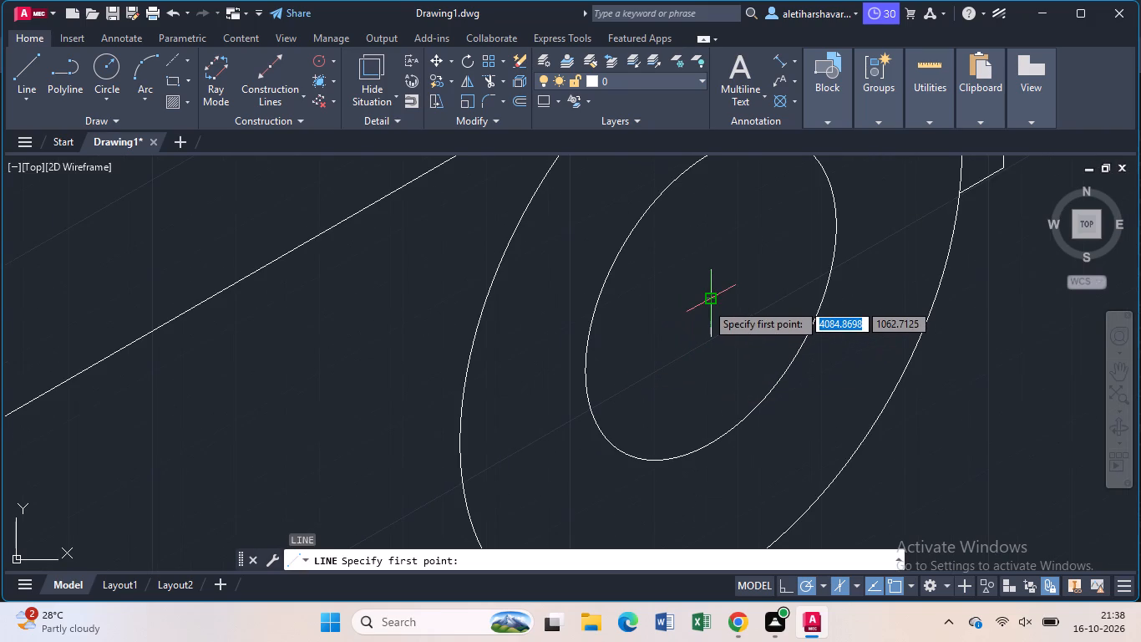
{"action": "left_click", "coordinate": [706, 303]}
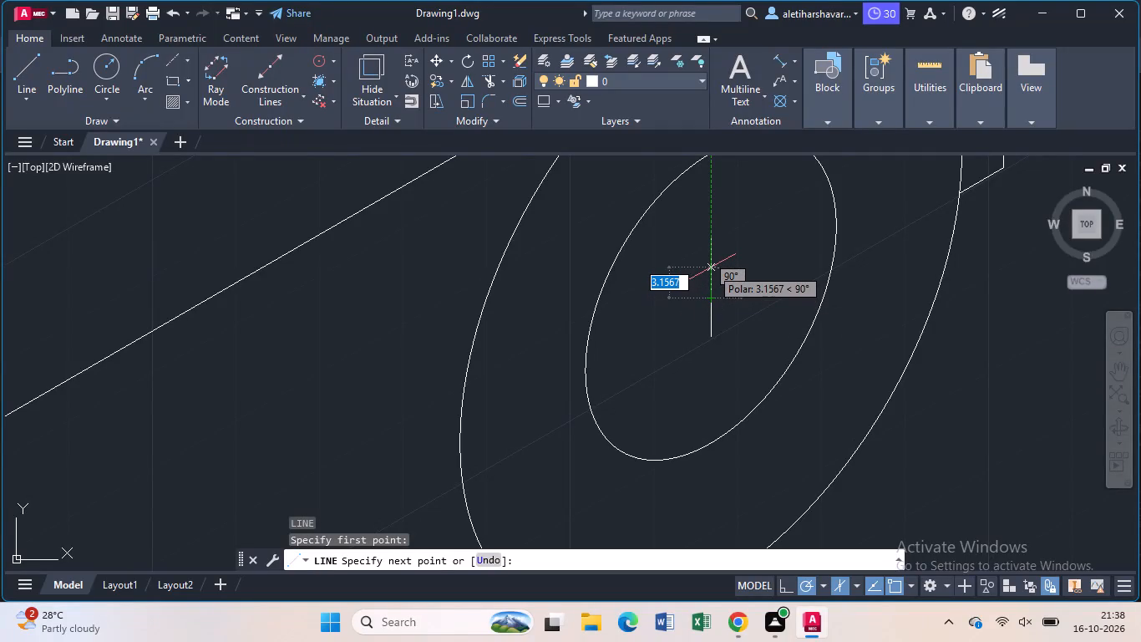
{"action": "key", "text": "5"}
{"action": "key", "text": "Return"}
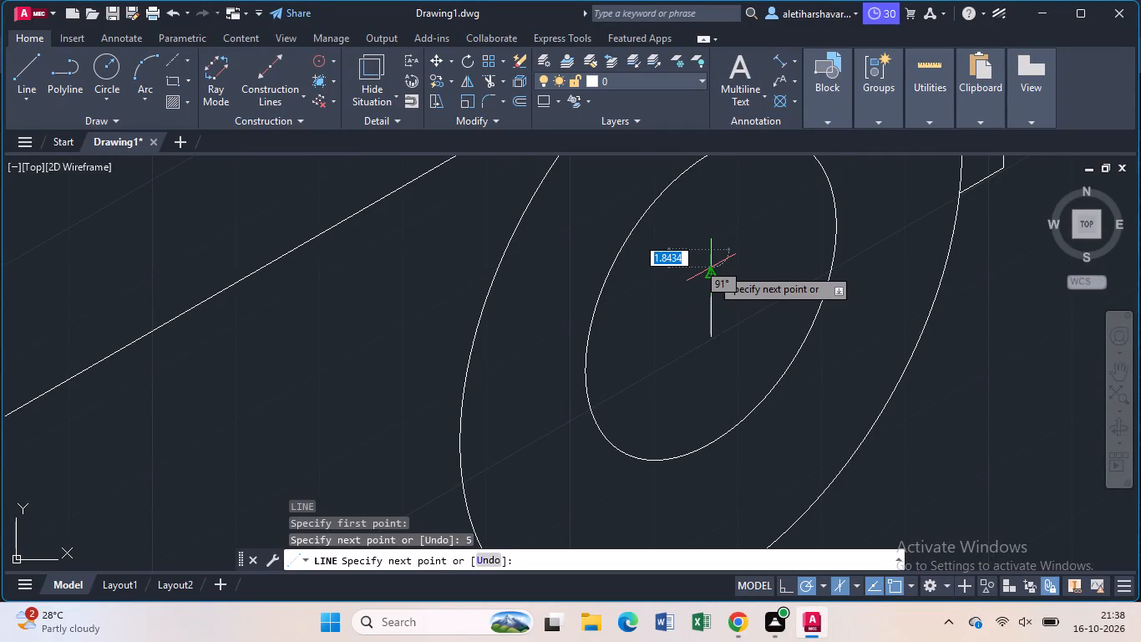
{"action": "key", "text": "Escape"}
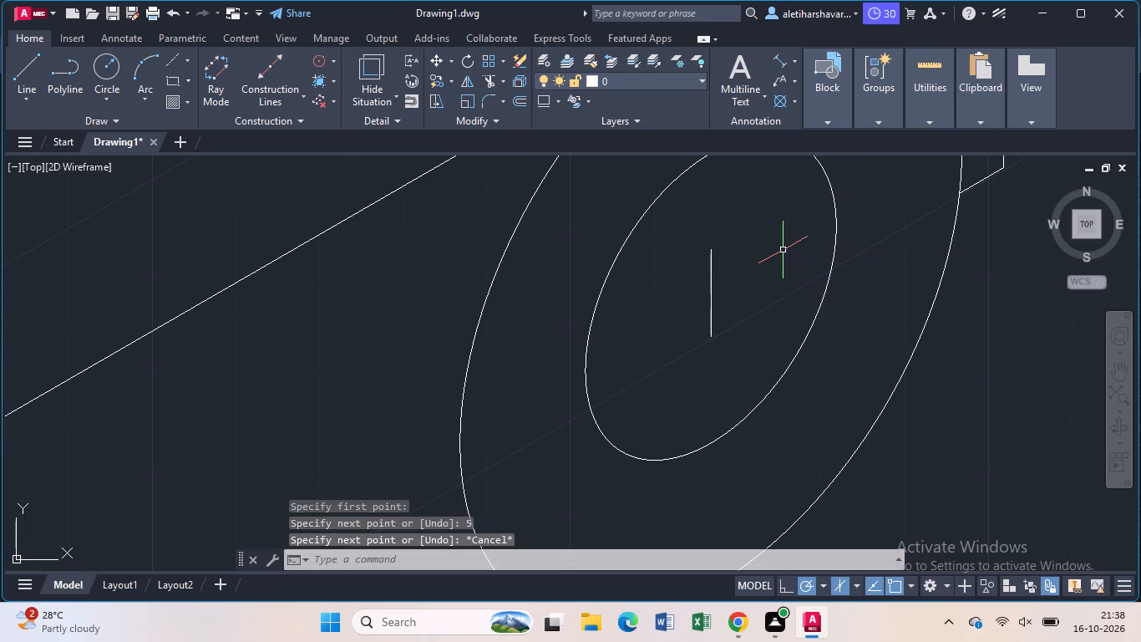
Copy both concentric isocircles from the lower end to the upper end of the 5-long vertical line.
{"action": "left_click", "coordinate": [824, 293]}
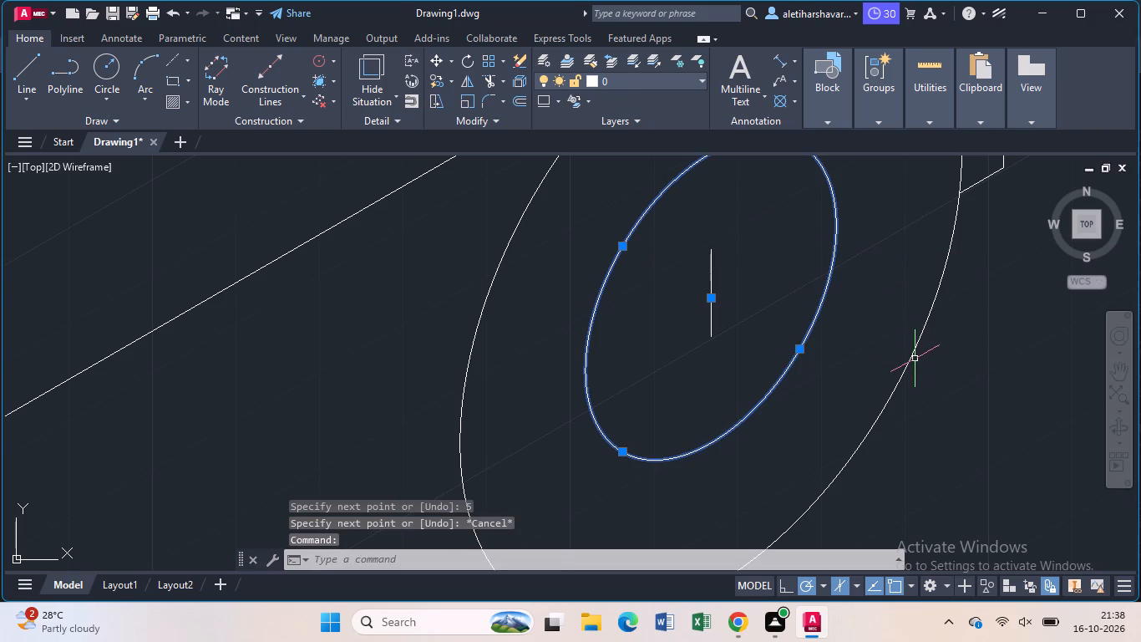
{"action": "left_click", "coordinate": [911, 354]}
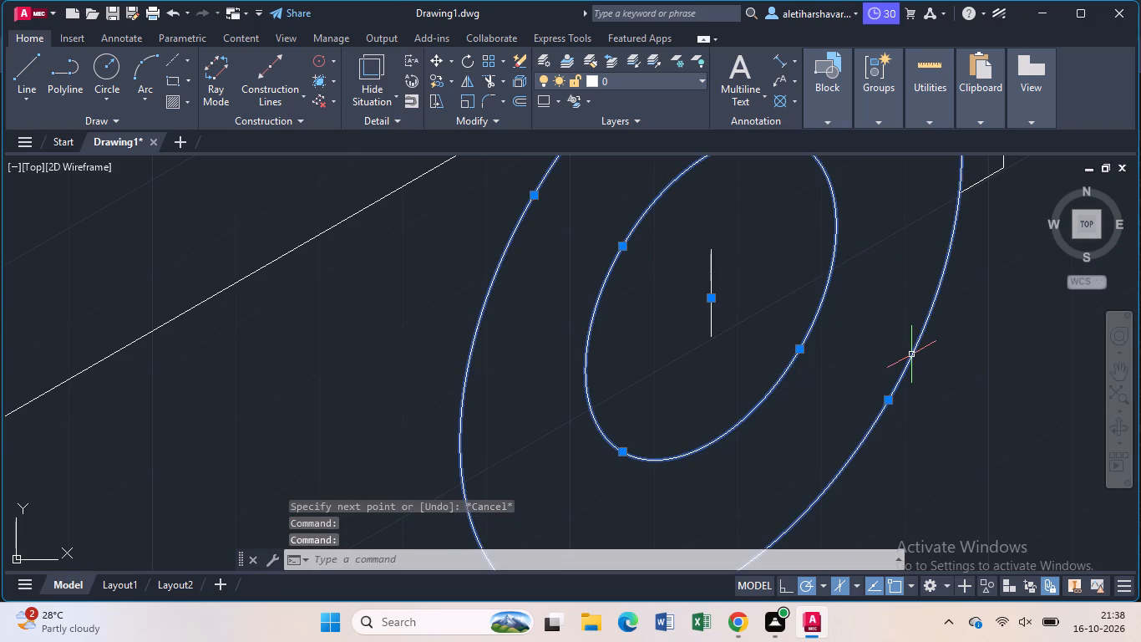
{"action": "type", "text": "co"}
{"action": "key", "text": "Return"}
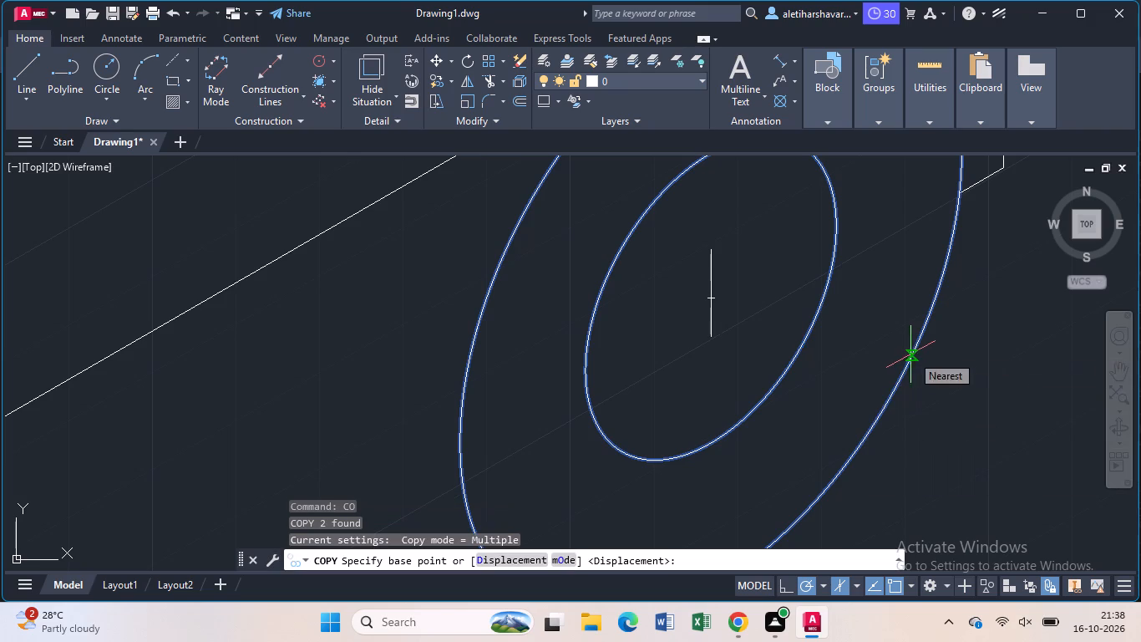
{"action": "left_click", "coordinate": [715, 341]}
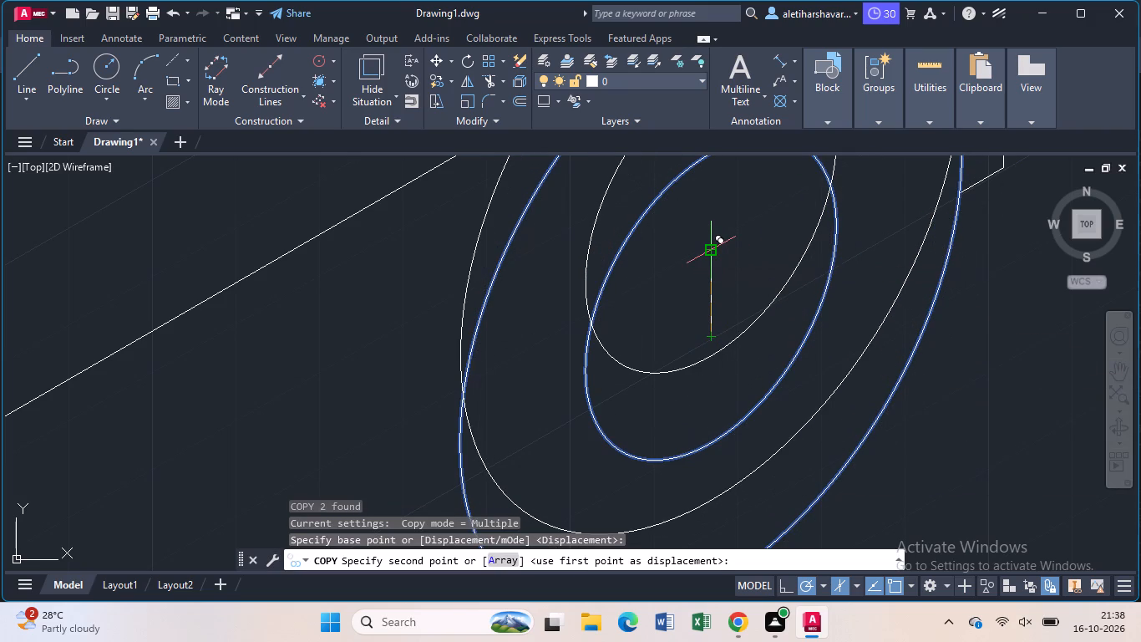
{"action": "left_click", "coordinate": [714, 250]}
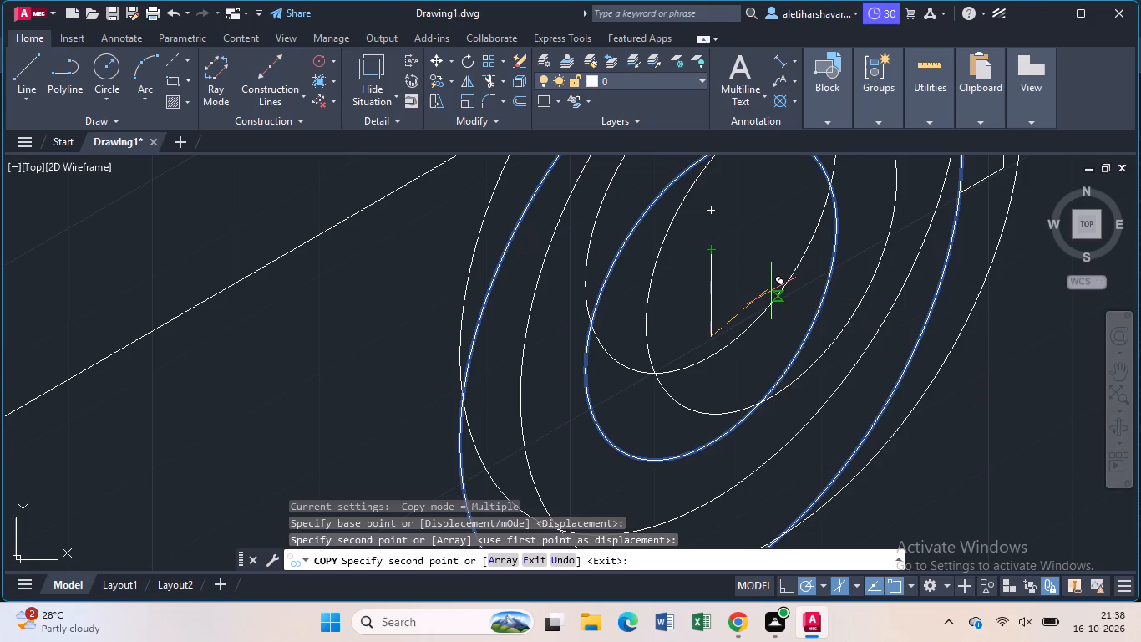
{"action": "key", "text": "Escape"}
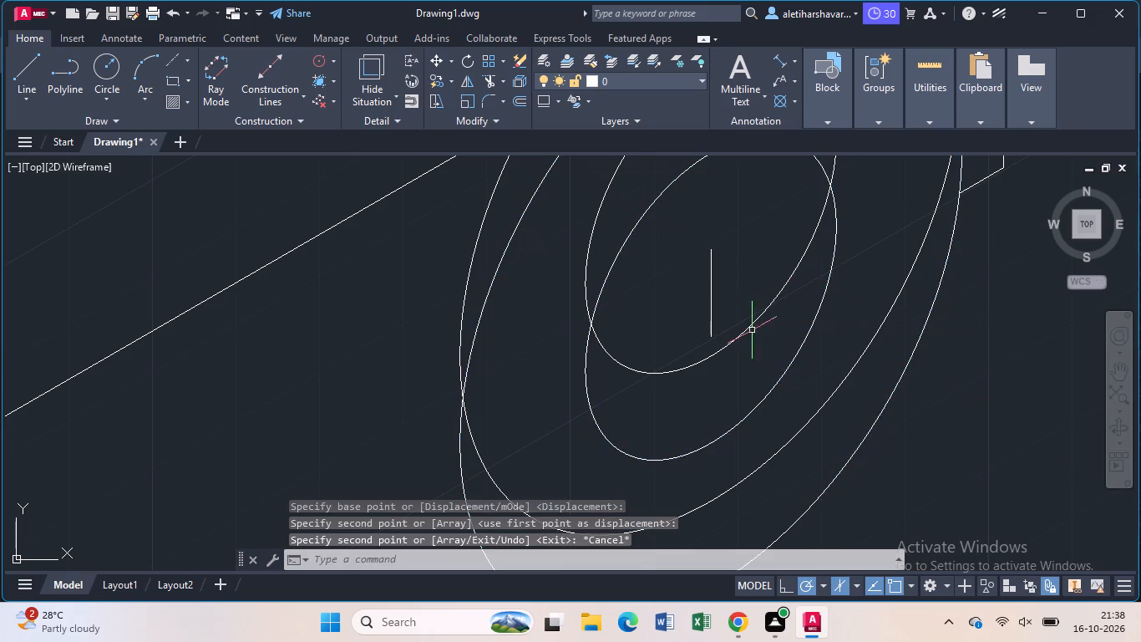
Delete the two original lower isocircles, keeping the raised copies.
{"action": "left_click", "coordinate": [610, 437]}
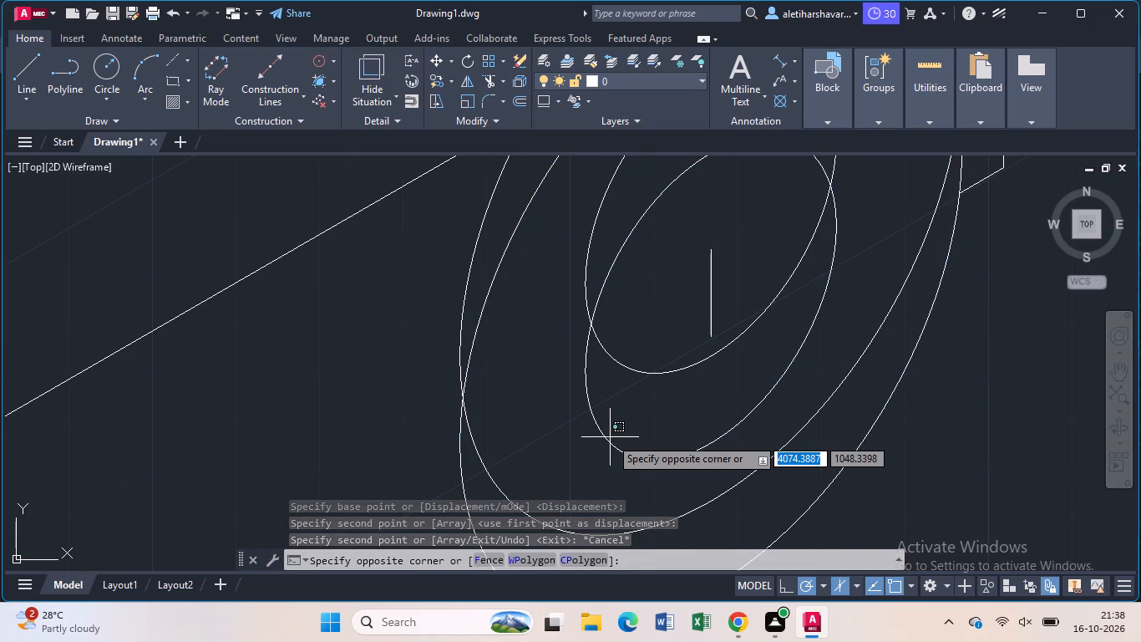
{"action": "left_click", "coordinate": [606, 438]}
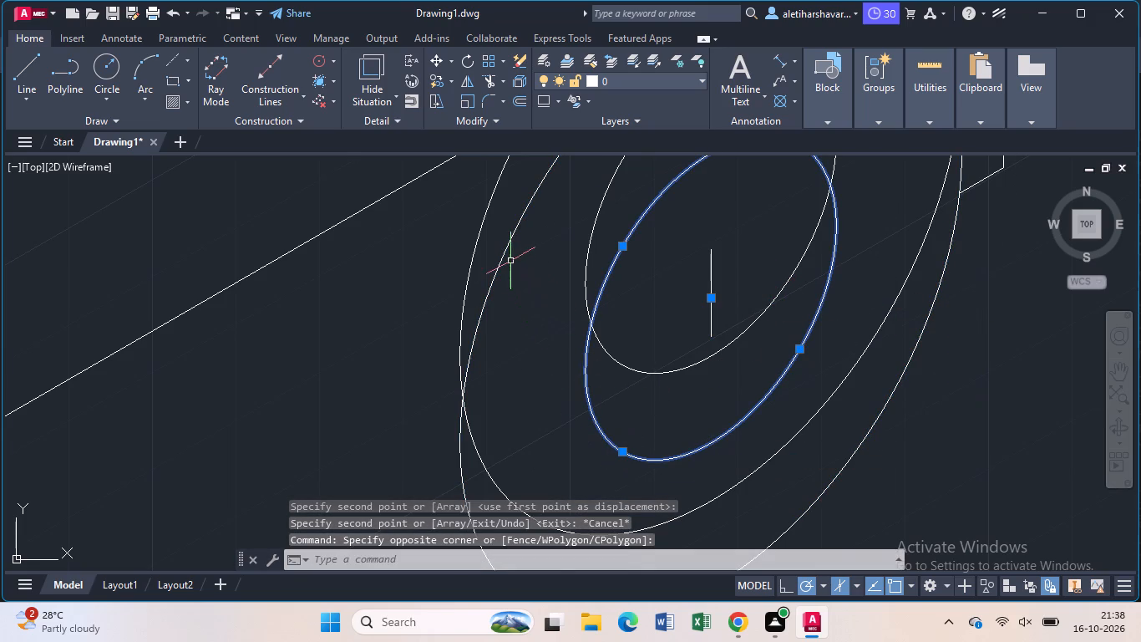
{"action": "left_click", "coordinate": [507, 251]}
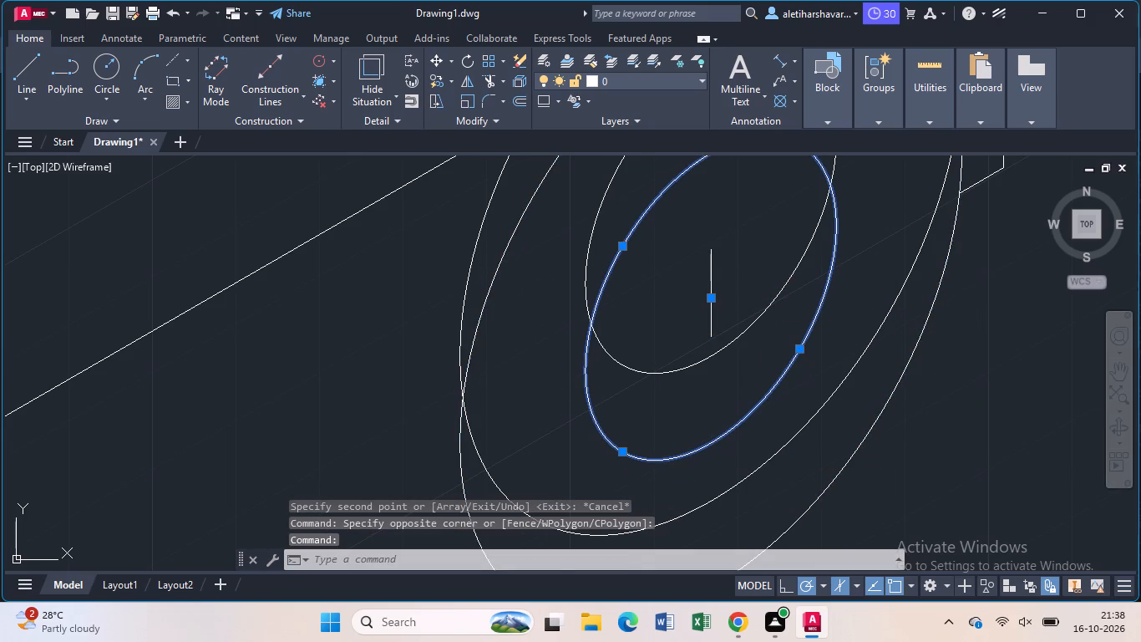
{"action": "key", "text": "Delete"}
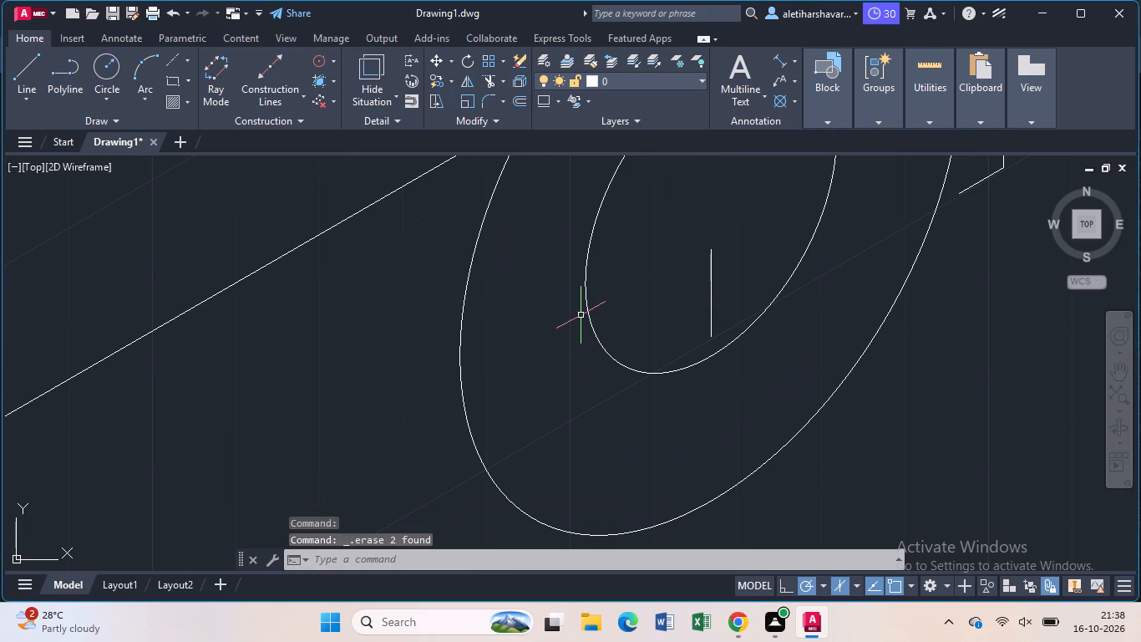
Extend the short line at the foot of the notch's vertical edge to meet the large isocircle.
{"action": "scroll", "coordinate": [576, 318], "scroll_direction": "down", "scroll_amount": 3}
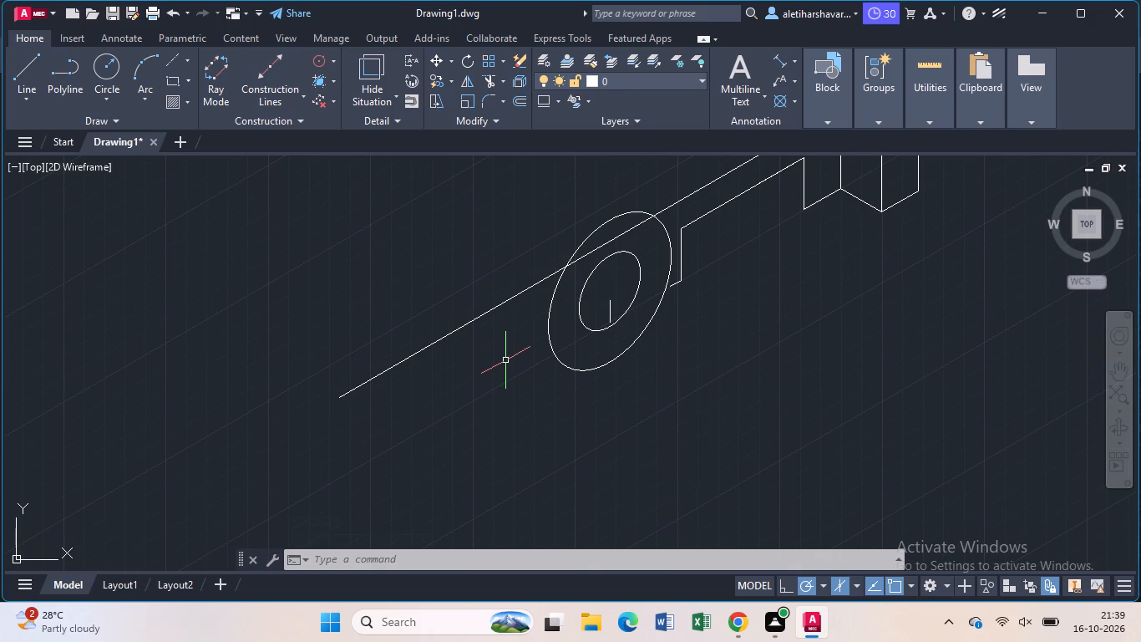
{"action": "type", "text": "ex"}
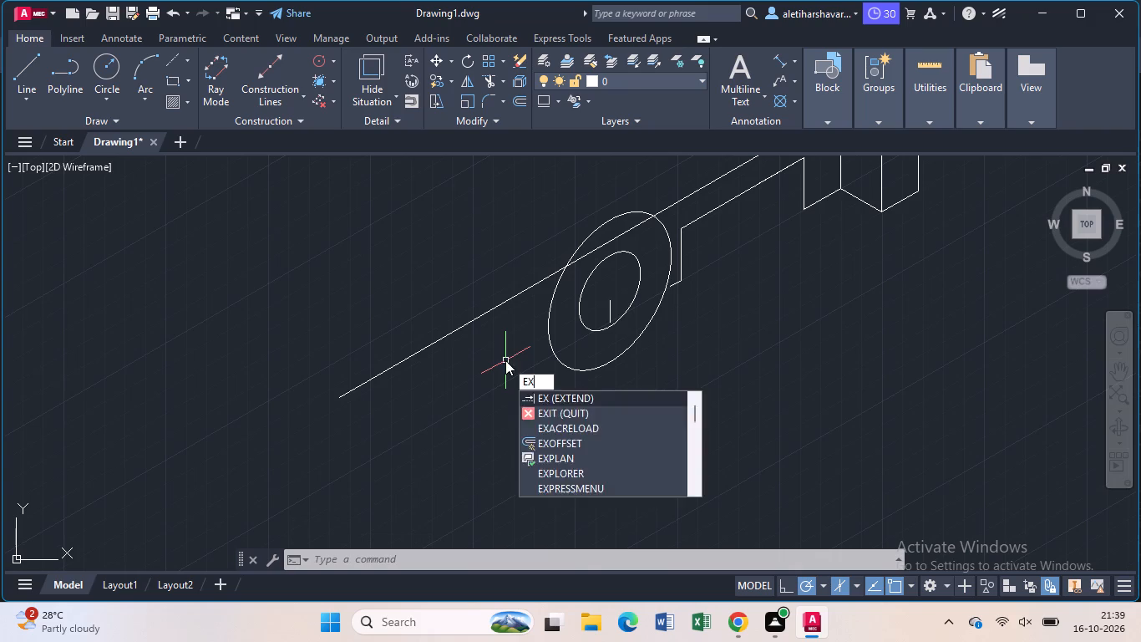
{"action": "key", "text": "Return"}
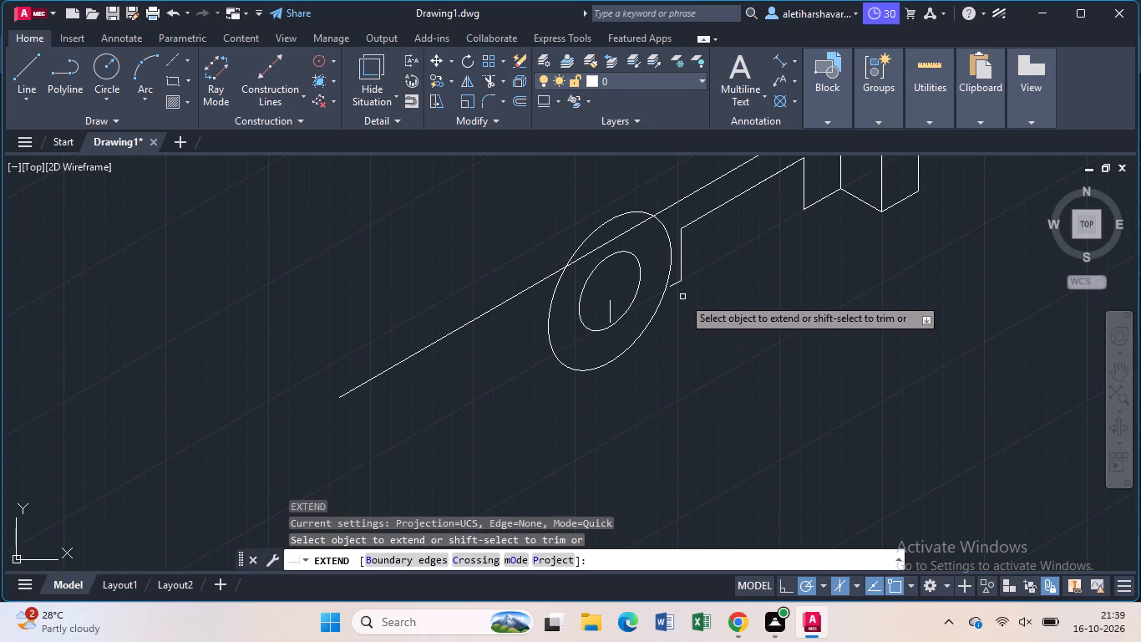
{"action": "left_click", "coordinate": [677, 283]}
{"action": "left_click", "coordinate": [677, 283]}
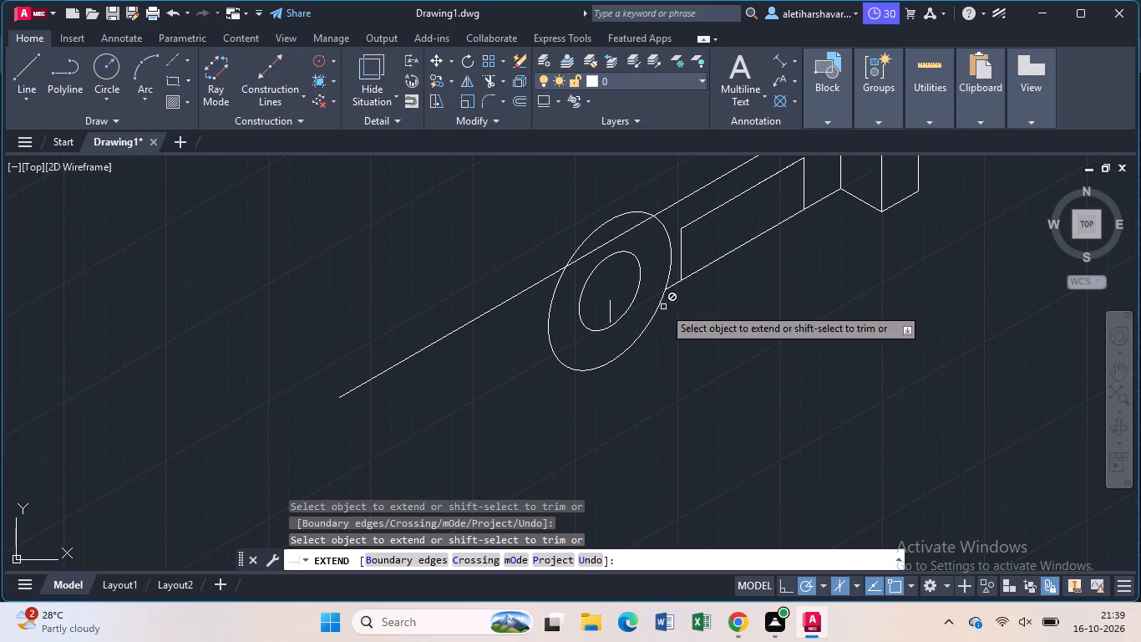
{"action": "left_click", "coordinate": [505, 301]}
{"action": "key", "text": "Escape"}
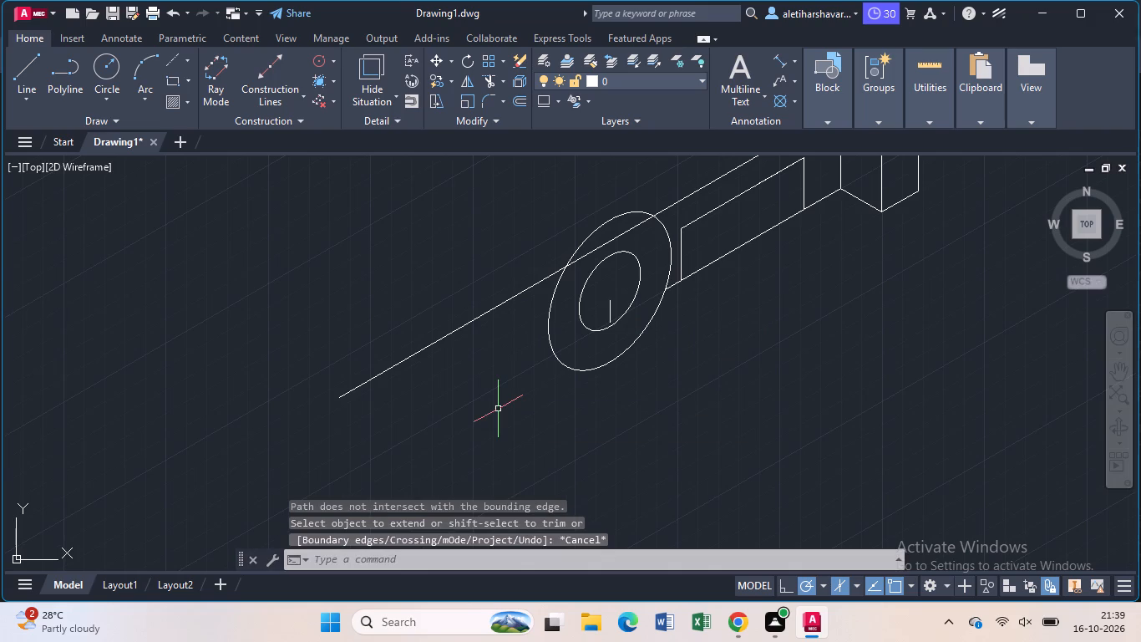
Trim the lower line between the notch's vertical edges and the arm's upper line inside and beyond the large isocircle.
{"action": "type", "text": "tr"}
{"action": "key", "text": "Return"}
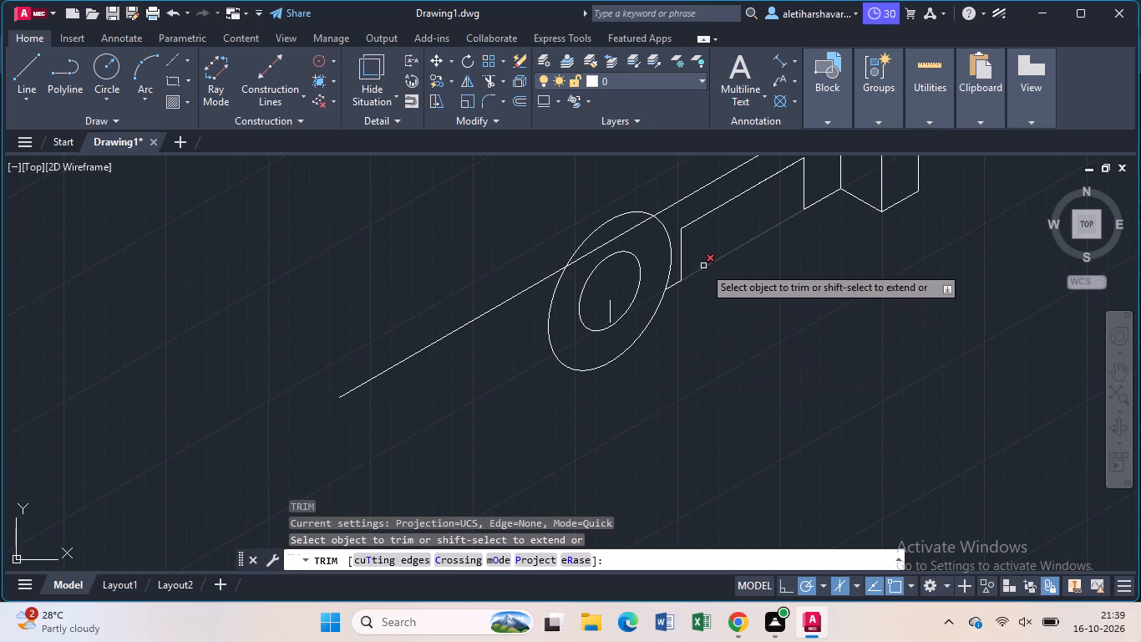
{"action": "left_click", "coordinate": [713, 264]}
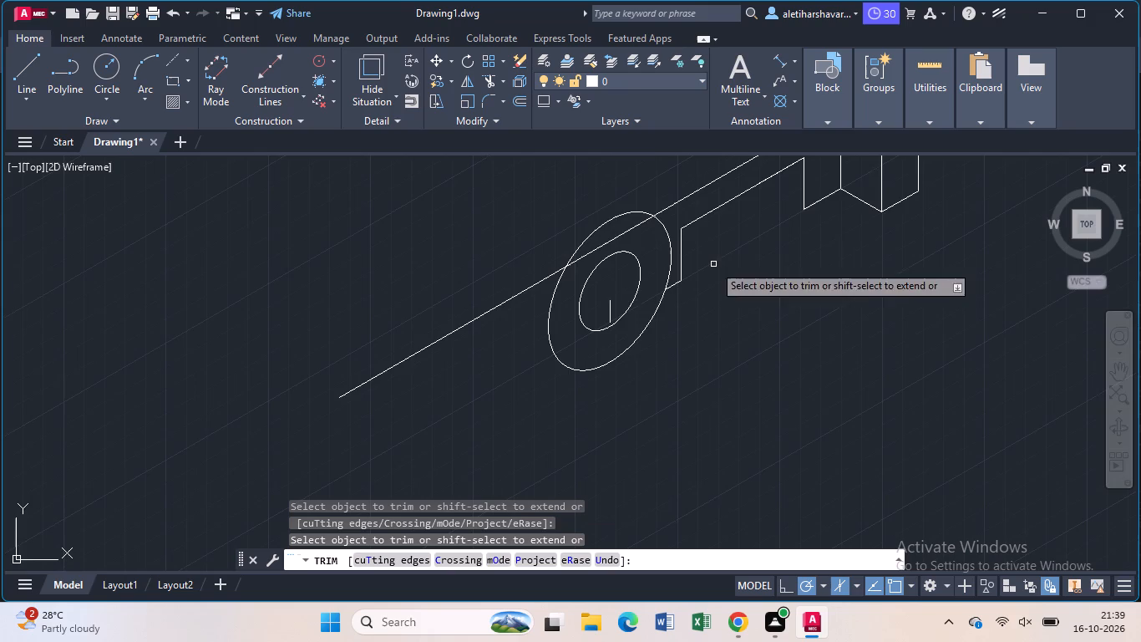
{"action": "middle_click_drag", "start_coordinate": [713, 264], "coordinate": [693, 358]}
{"action": "scroll", "coordinate": [697, 345], "scroll_direction": "down", "scroll_amount": 1}
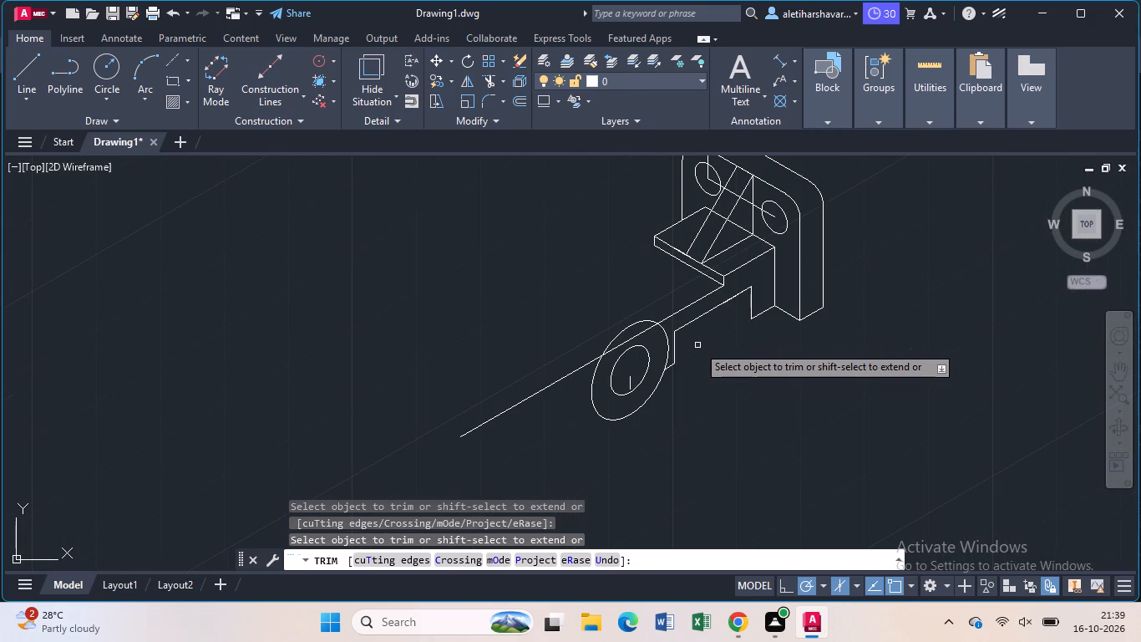
{"action": "left_click", "coordinate": [652, 329]}
{"action": "left_click", "coordinate": [573, 369]}
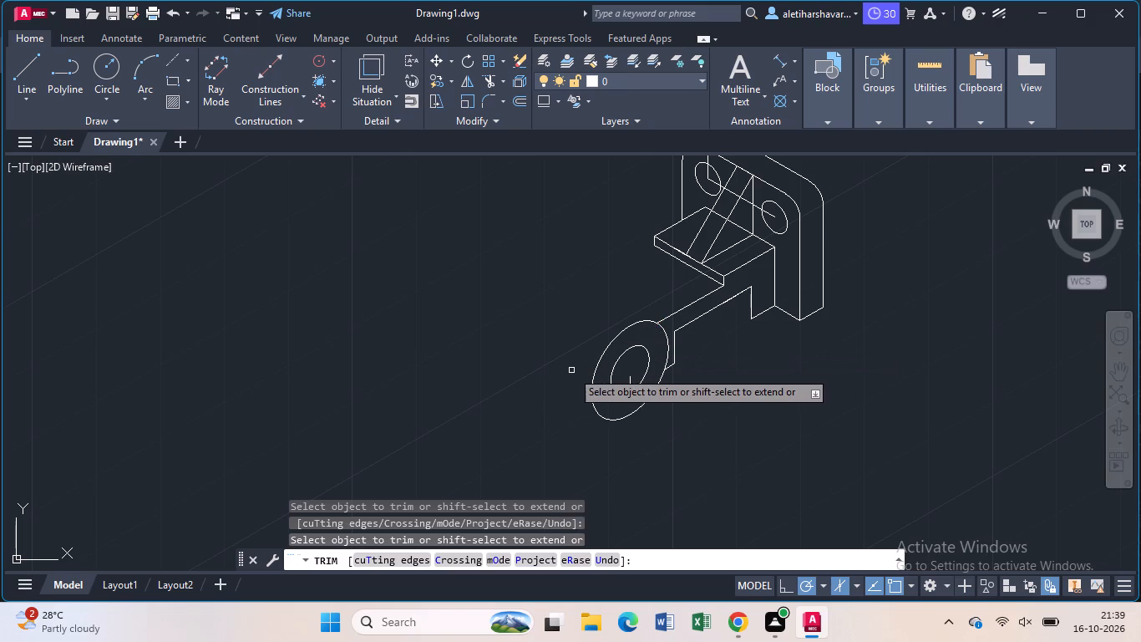
{"action": "key", "text": "Escape"}
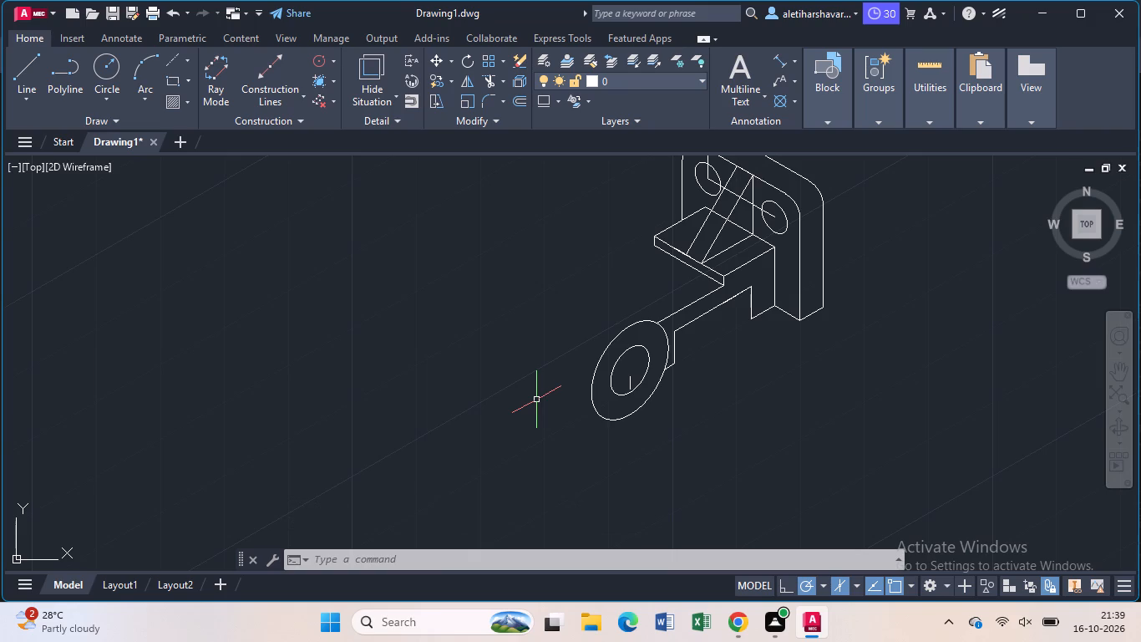
Start a line from the upper end of the 5-long vertical line inside the small isocircle.
{"action": "key", "text": "l"}
{"action": "key", "text": "Return"}
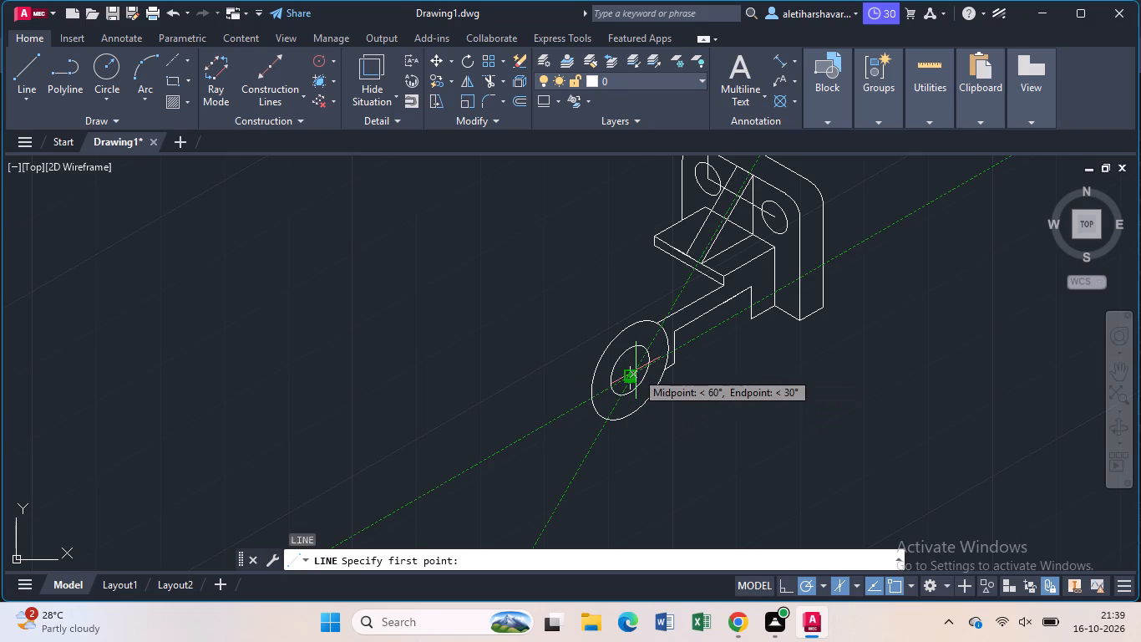
{"action": "scroll", "coordinate": [636, 371], "scroll_direction": "up", "scroll_amount": 2}
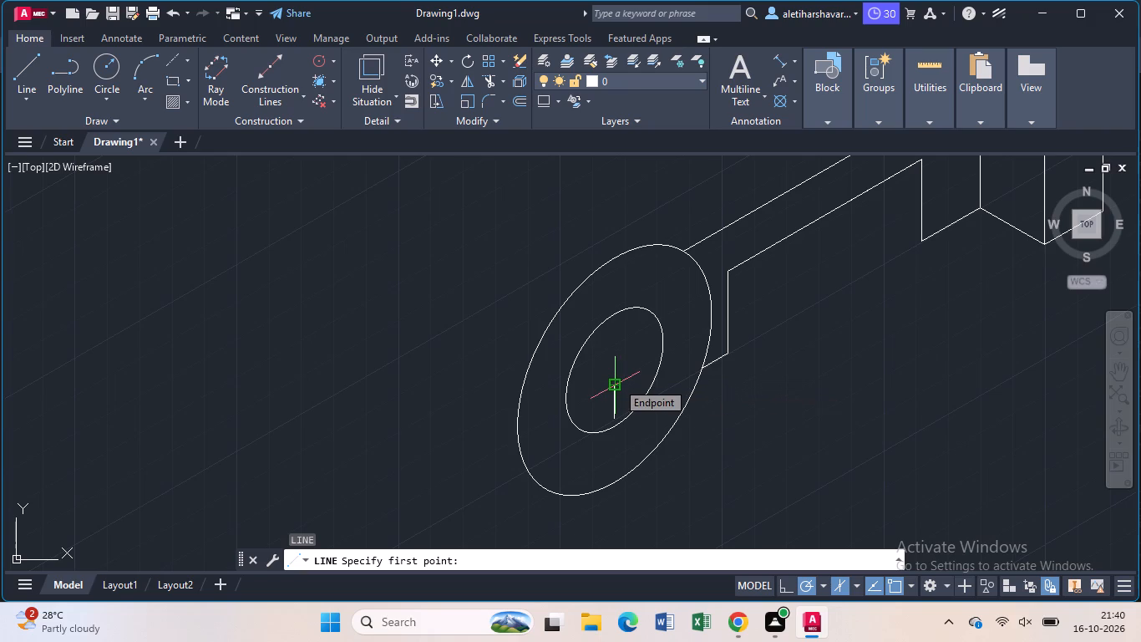
{"action": "left_click", "coordinate": [616, 381]}
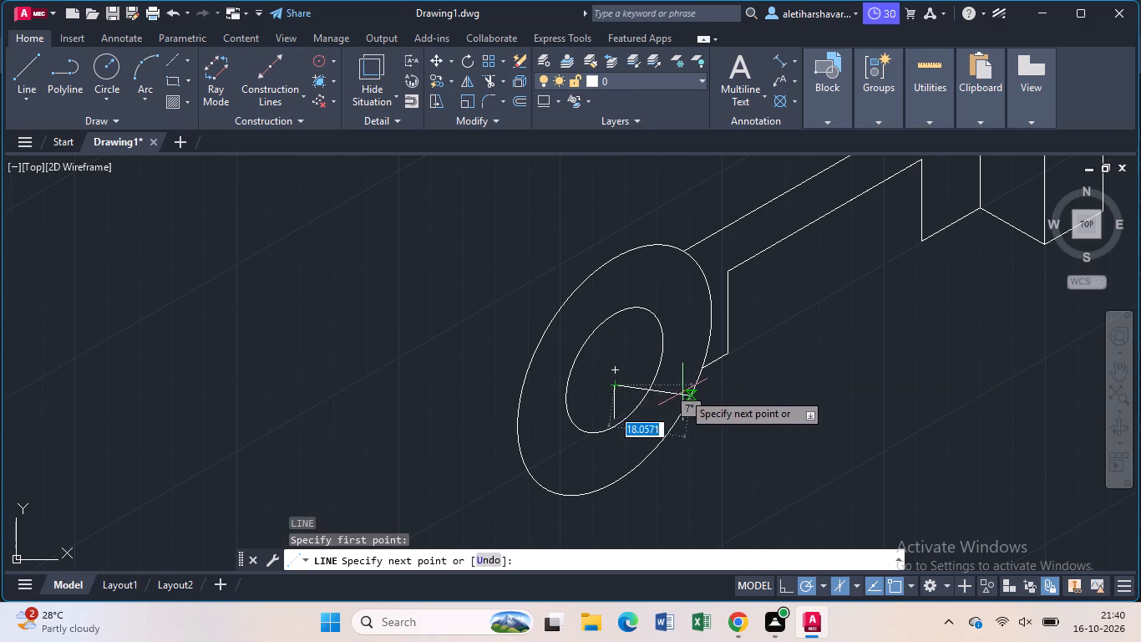
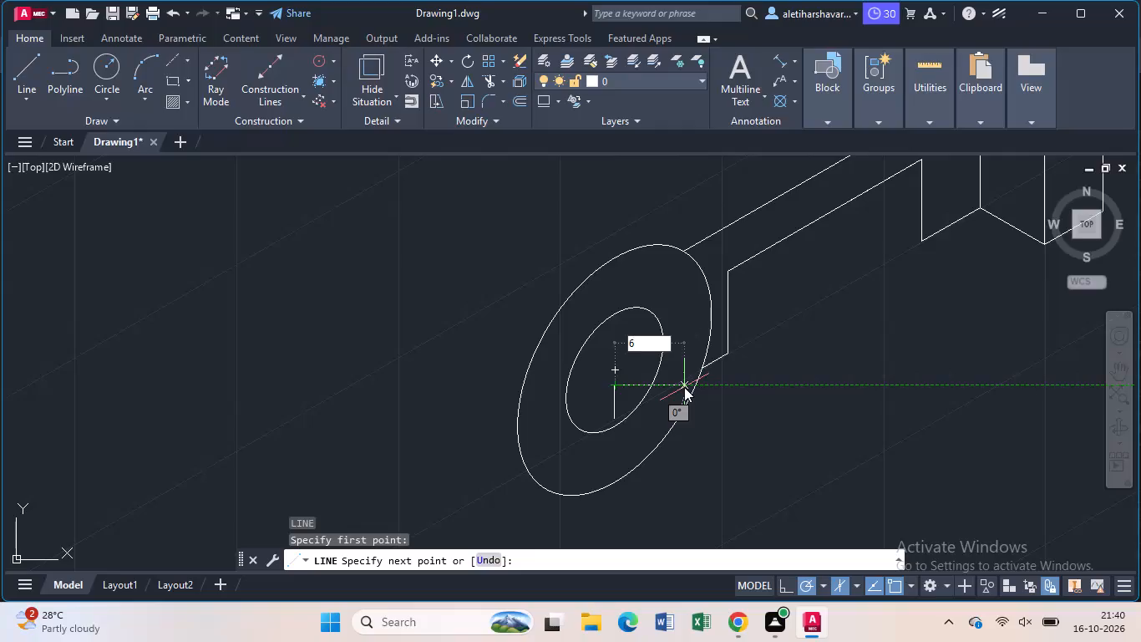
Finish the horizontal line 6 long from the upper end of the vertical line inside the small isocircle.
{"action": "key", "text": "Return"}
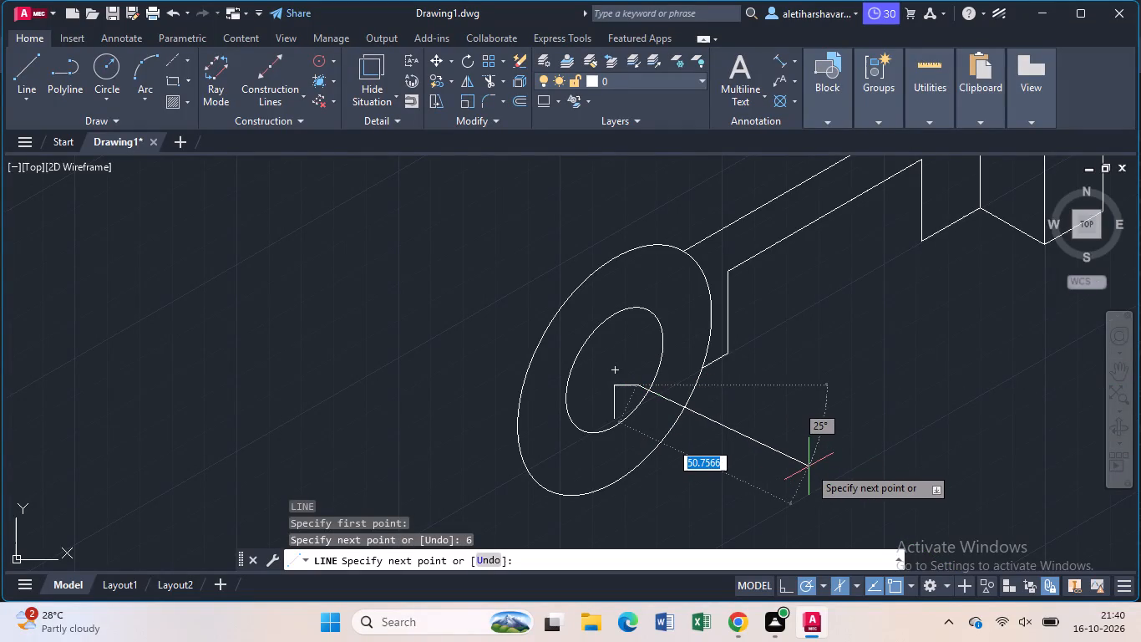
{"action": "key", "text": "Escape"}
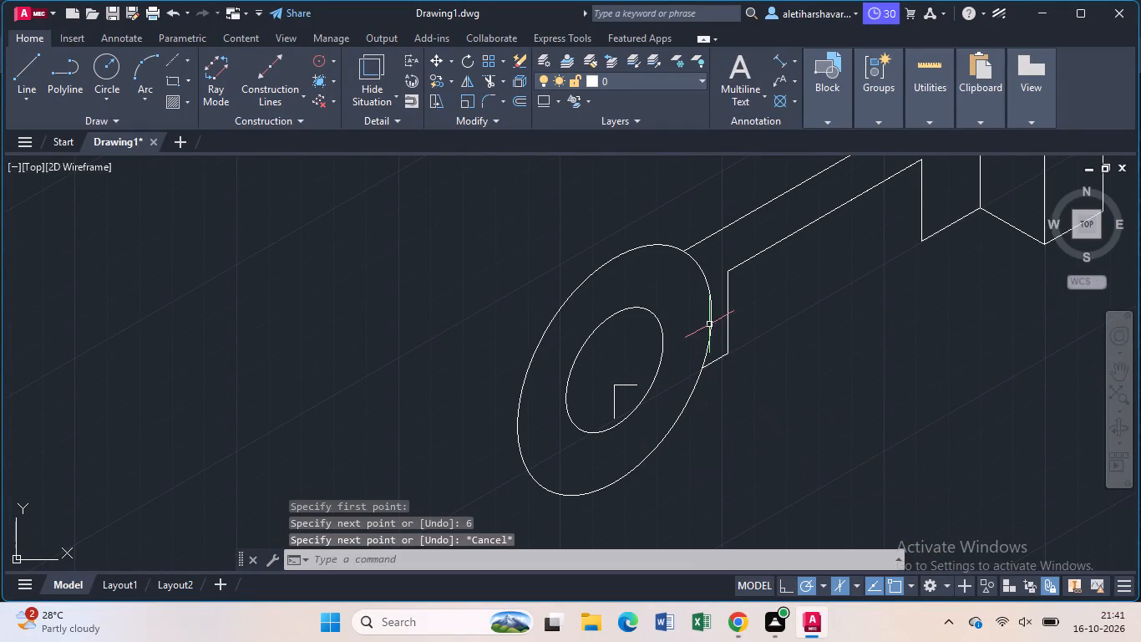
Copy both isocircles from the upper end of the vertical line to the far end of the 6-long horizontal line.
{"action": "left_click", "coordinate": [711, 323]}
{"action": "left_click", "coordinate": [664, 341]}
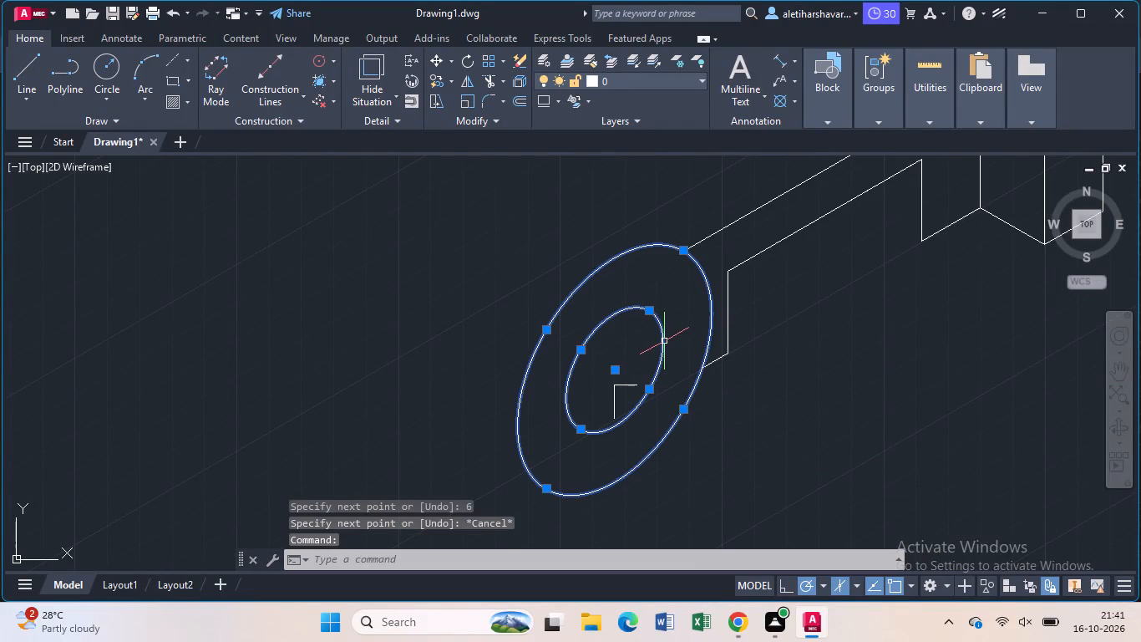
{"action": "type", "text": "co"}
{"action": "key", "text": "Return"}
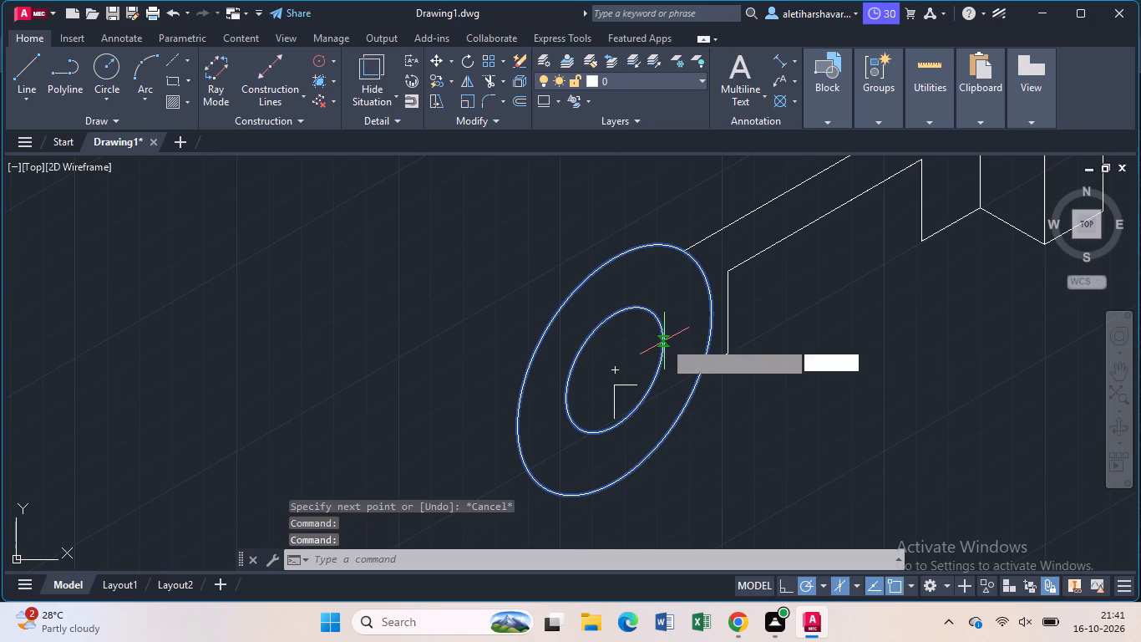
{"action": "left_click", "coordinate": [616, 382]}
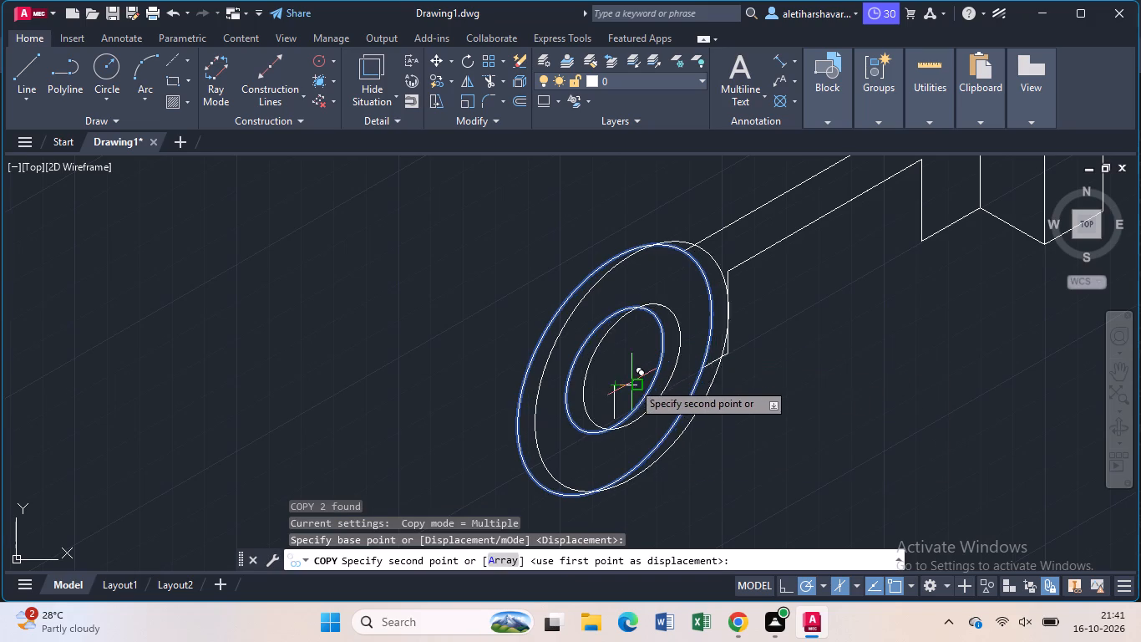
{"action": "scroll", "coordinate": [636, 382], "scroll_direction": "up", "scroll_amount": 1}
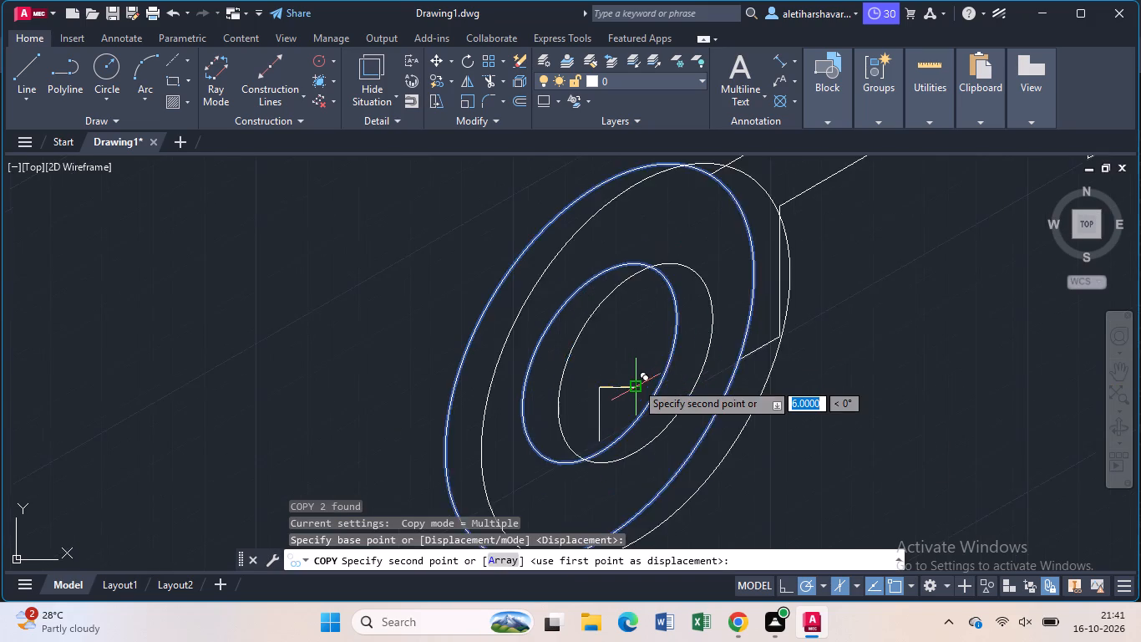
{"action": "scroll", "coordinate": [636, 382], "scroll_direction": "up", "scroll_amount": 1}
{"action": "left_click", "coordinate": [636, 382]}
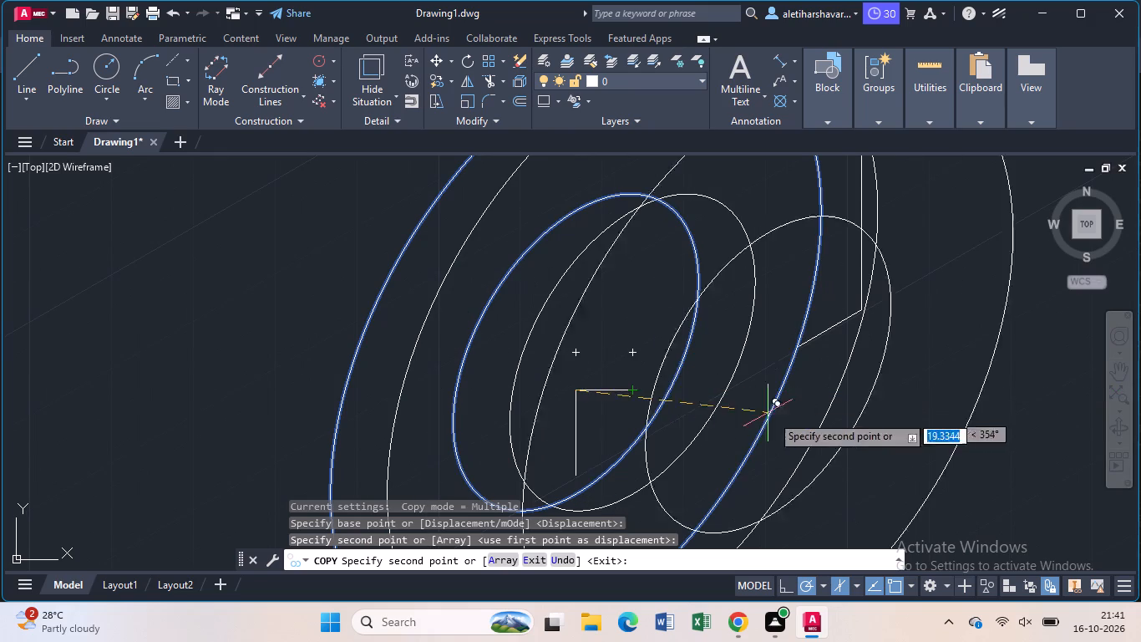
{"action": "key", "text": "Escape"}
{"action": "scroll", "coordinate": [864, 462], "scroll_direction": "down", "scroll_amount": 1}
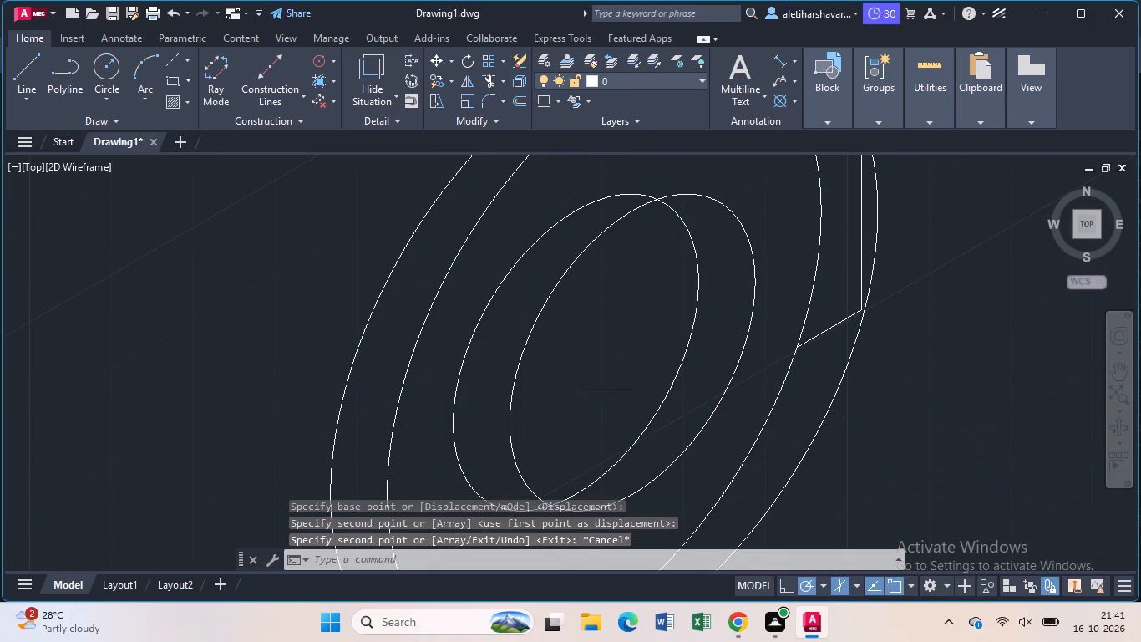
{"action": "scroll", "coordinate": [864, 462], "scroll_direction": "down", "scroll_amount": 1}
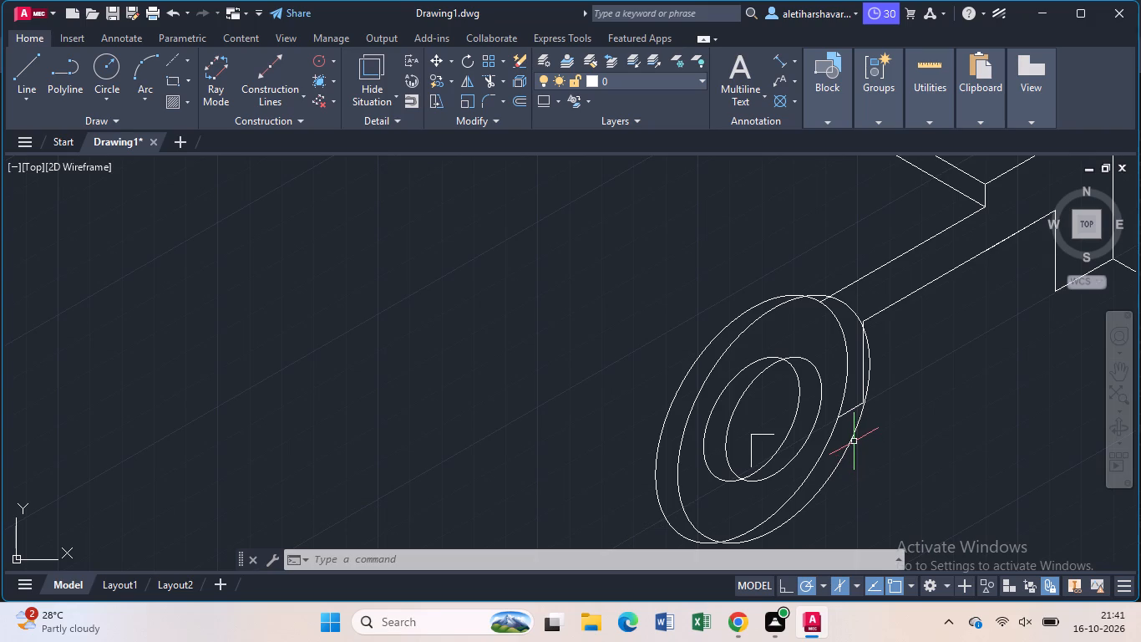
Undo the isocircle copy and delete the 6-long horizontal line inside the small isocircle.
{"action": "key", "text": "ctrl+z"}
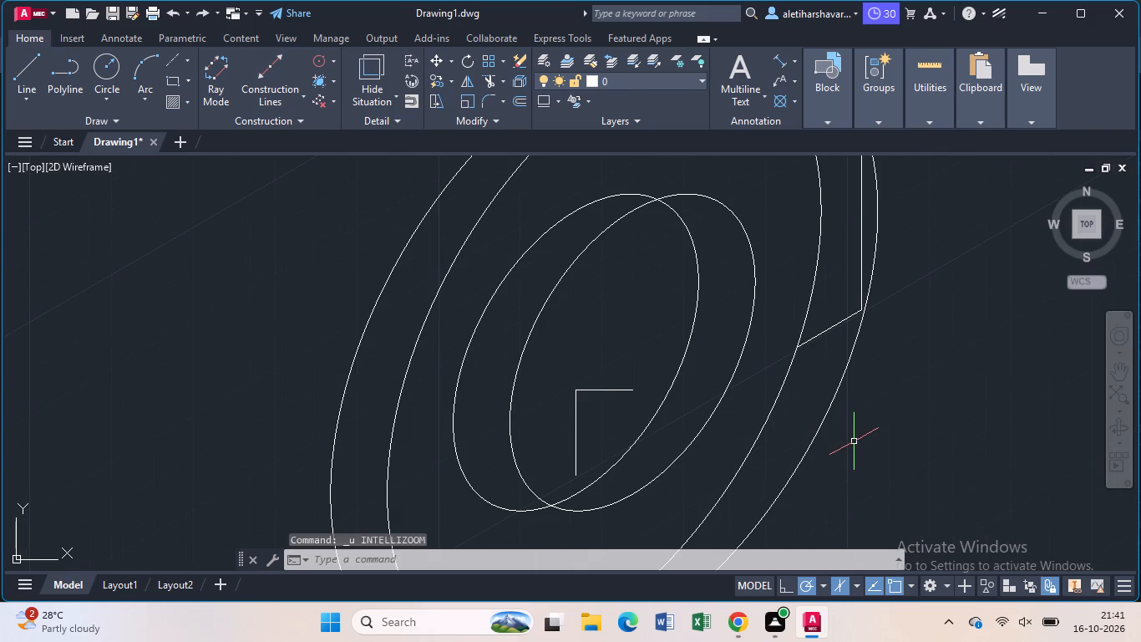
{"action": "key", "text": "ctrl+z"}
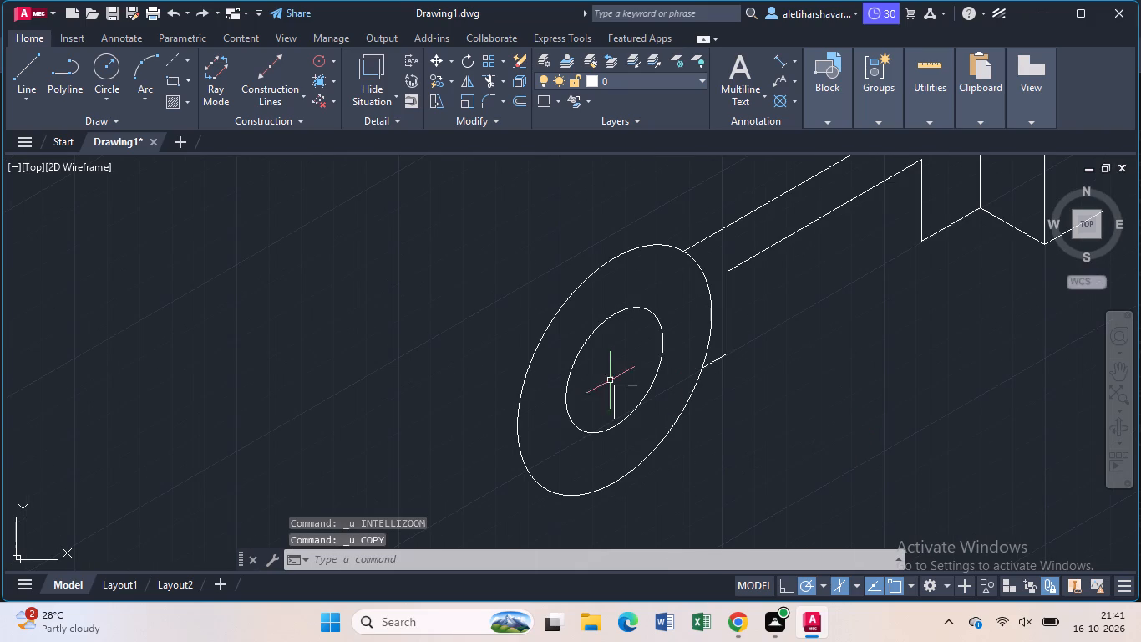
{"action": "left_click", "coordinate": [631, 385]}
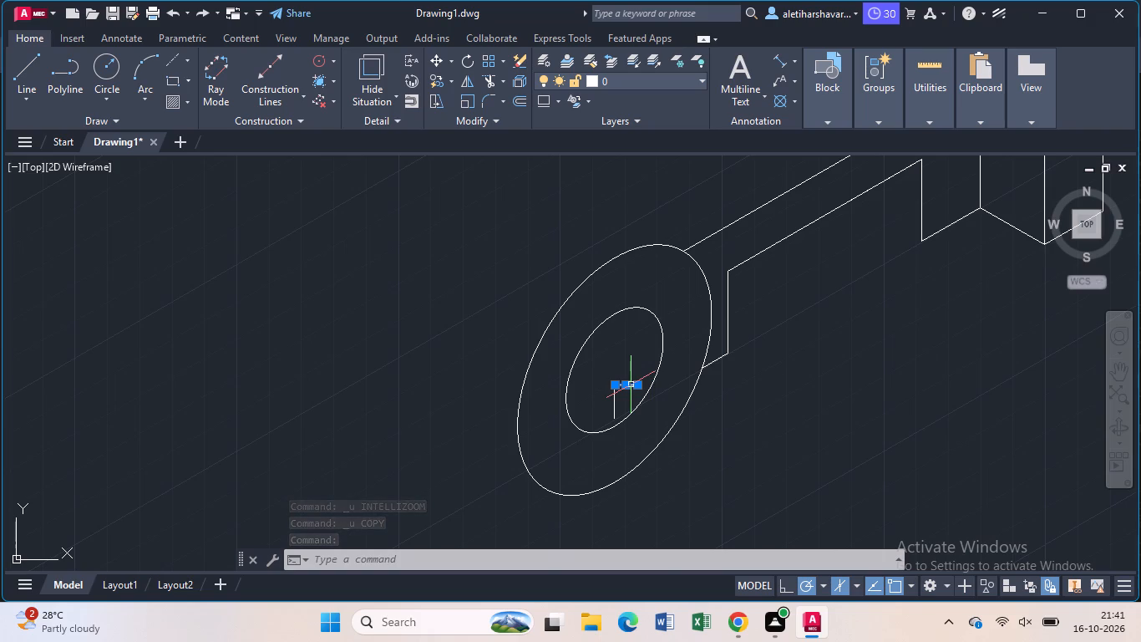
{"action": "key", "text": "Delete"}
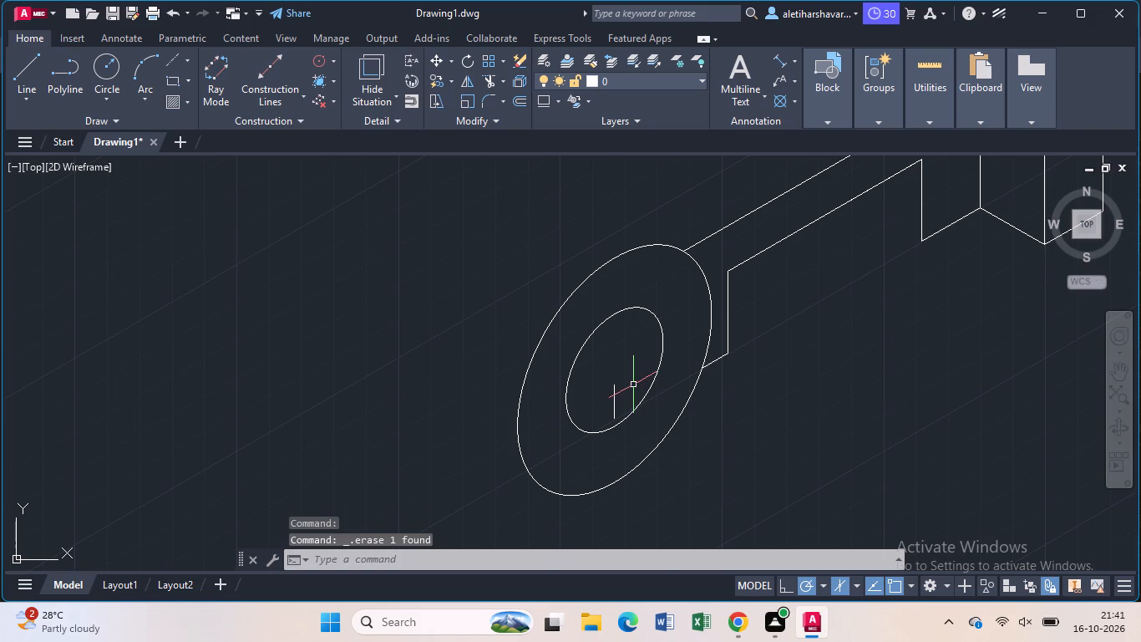
Draw a 6-long line at 30° from the upper end of the vertical line inside the small isocircle.
{"action": "key", "text": "l"}
{"action": "key", "text": "Return"}
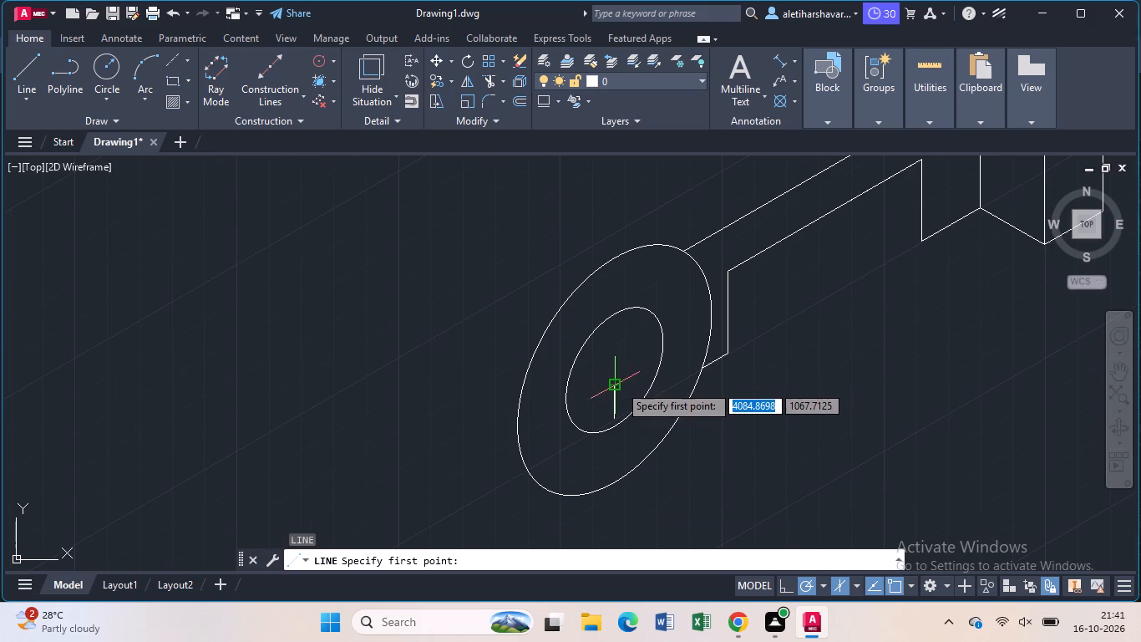
{"action": "left_click", "coordinate": [618, 385]}
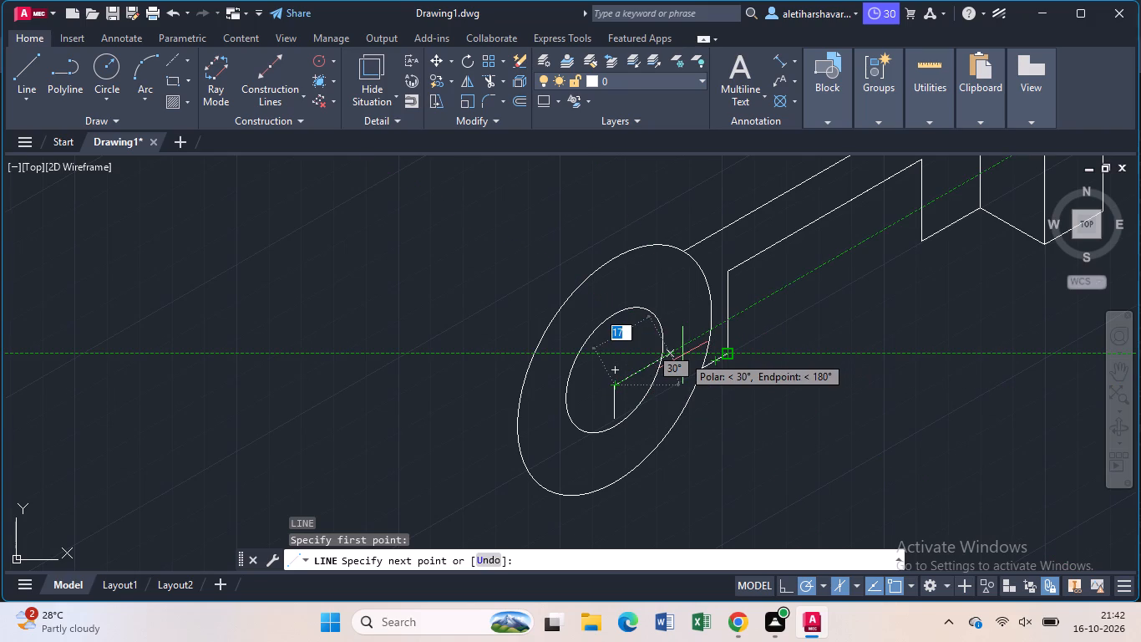
{"action": "key", "text": "6"}
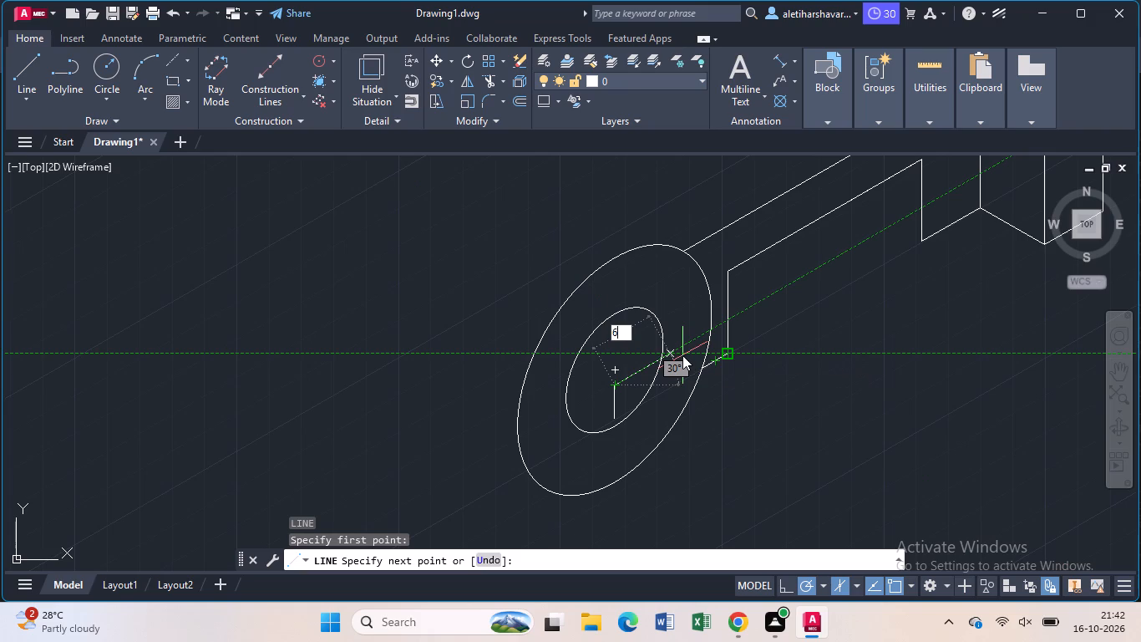
{"action": "key", "text": "Return"}
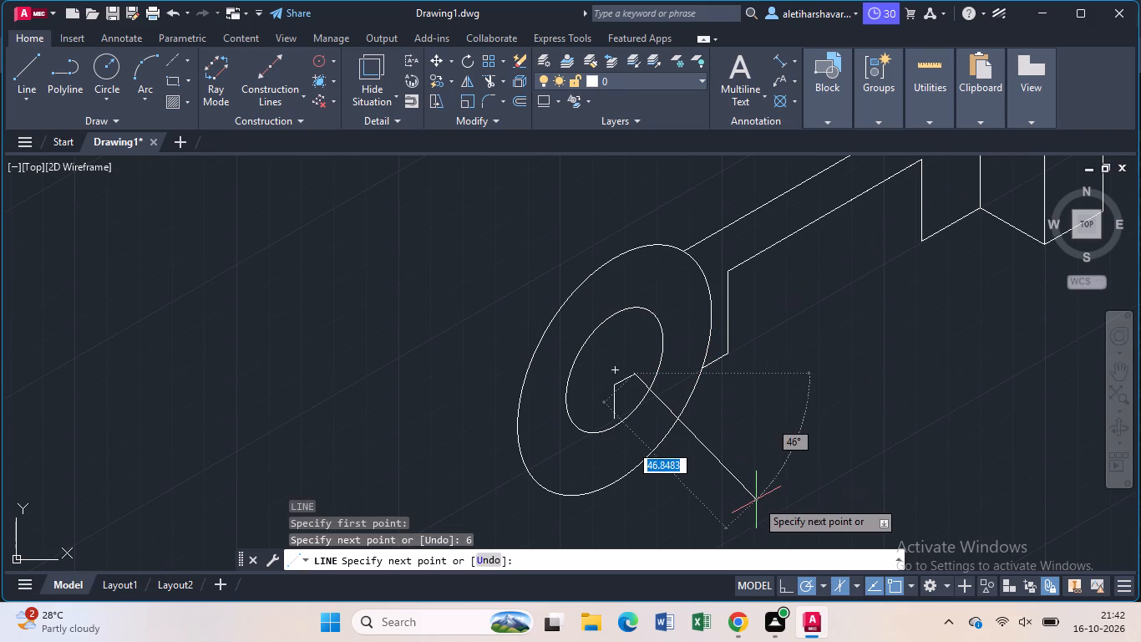
{"action": "key", "text": "Escape"}
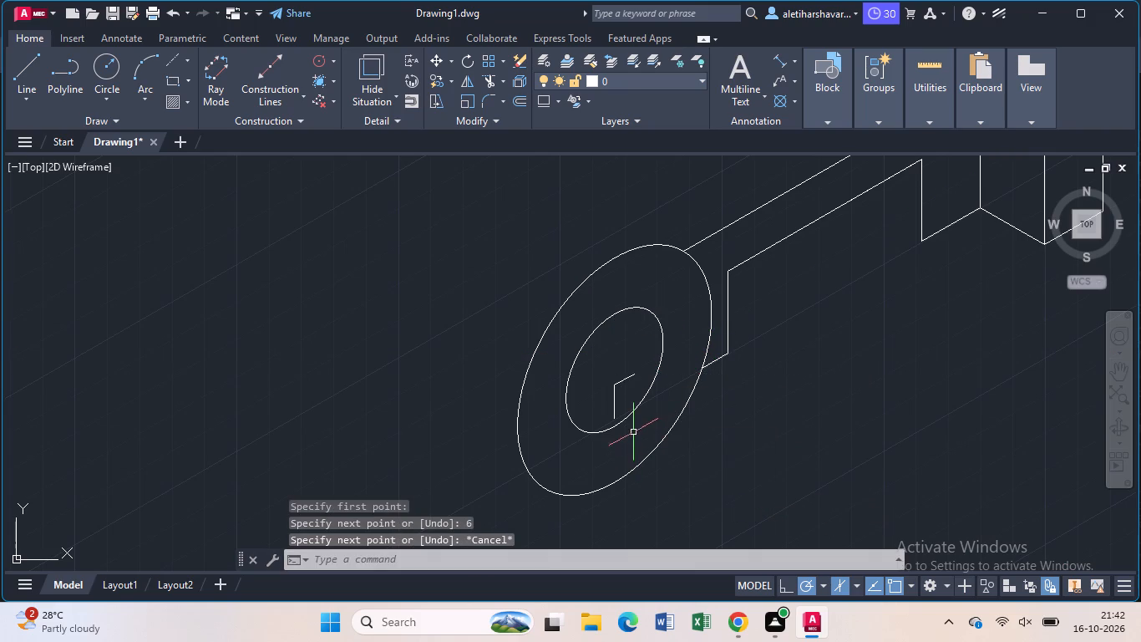
Copy both isocircles from the upper end of the vertical line to a point below the midpoint of the 6-long line, at 300°.
{"action": "left_click", "coordinate": [633, 414]}
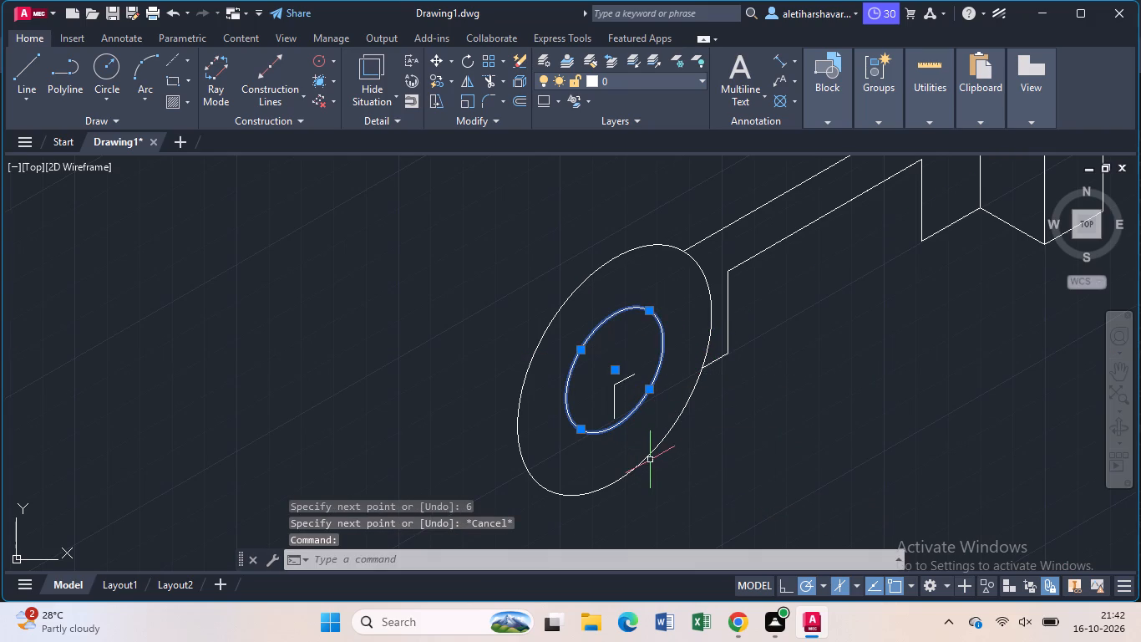
{"action": "left_click", "coordinate": [648, 458]}
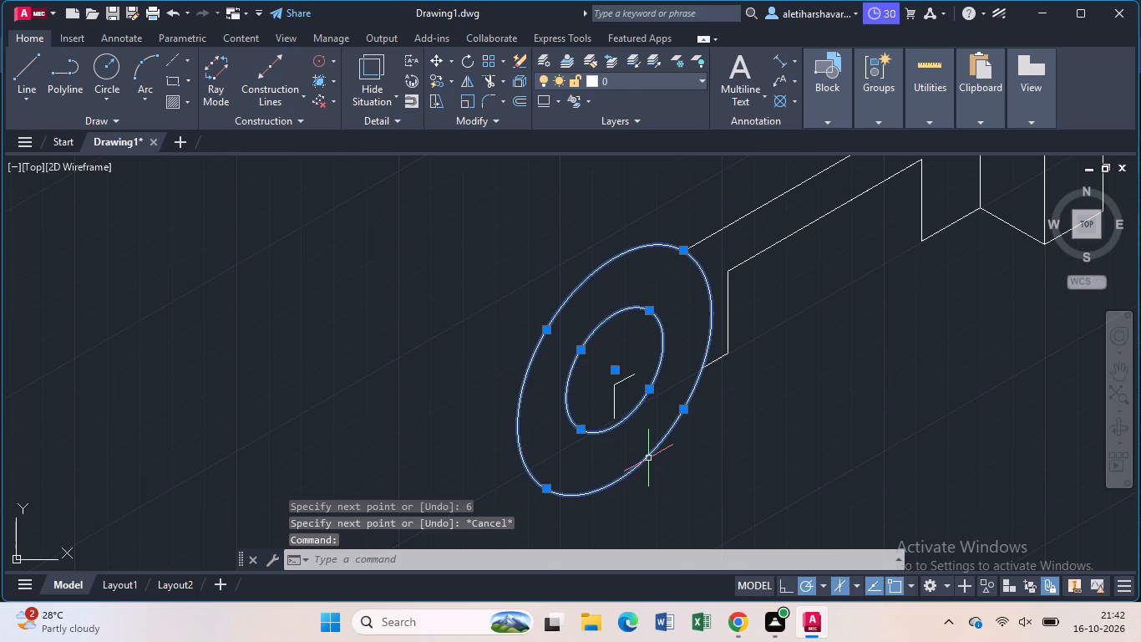
{"action": "key", "text": "c"}
{"action": "key", "text": "o"}
{"action": "key", "text": "Return"}
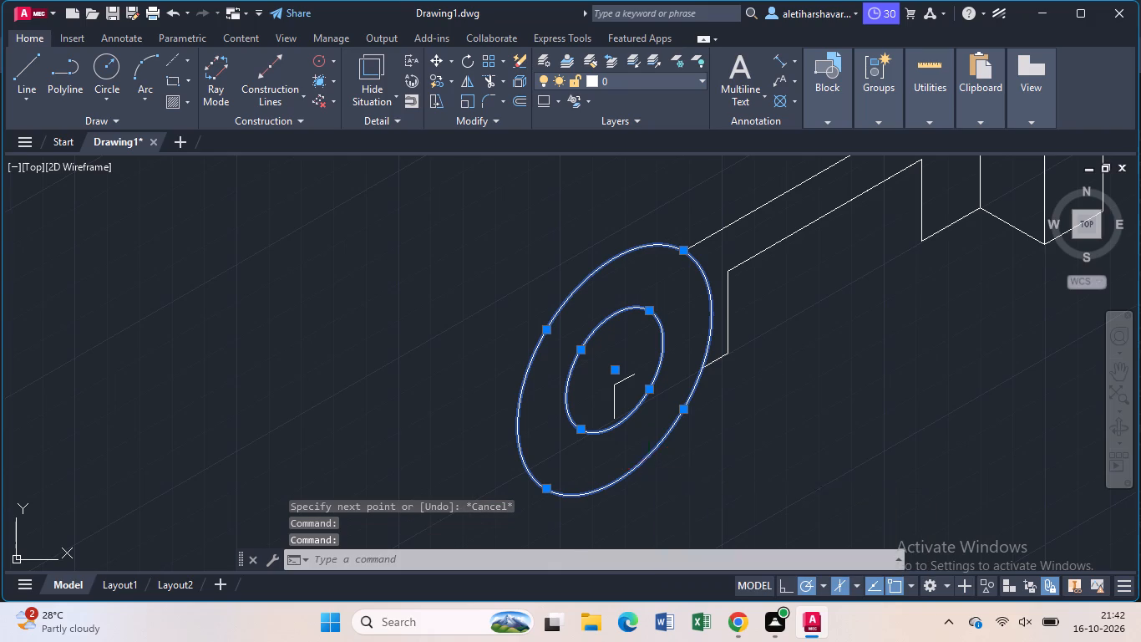
{"action": "left_click", "coordinate": [616, 390]}
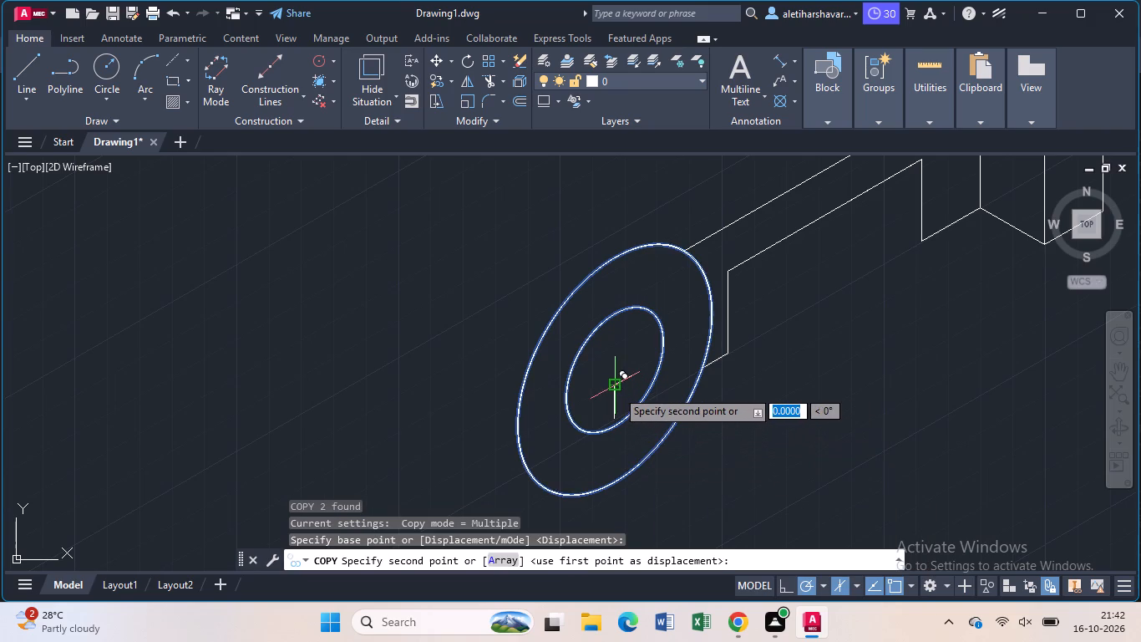
{"action": "scroll", "coordinate": [634, 380], "scroll_direction": "up", "scroll_amount": 1}
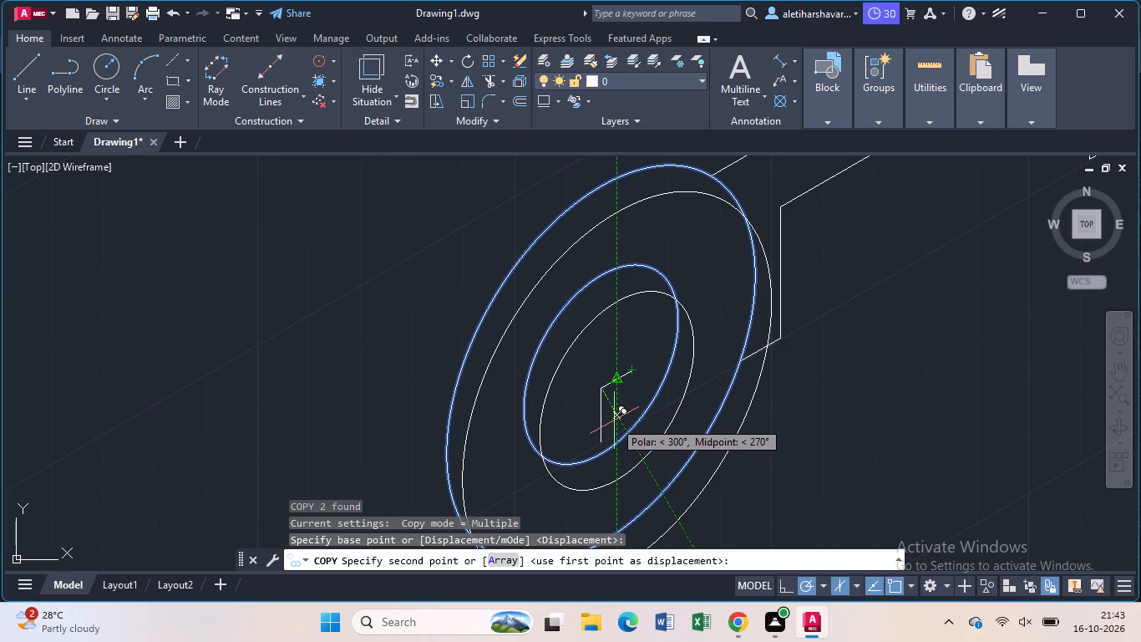
{"action": "left_click", "coordinate": [614, 420]}
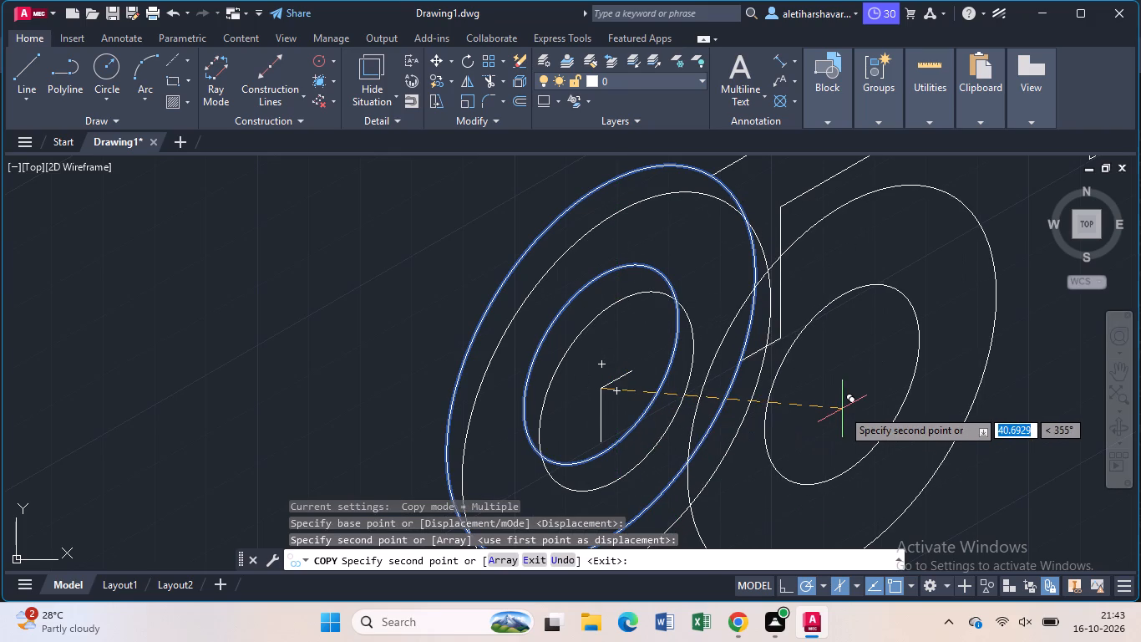
{"action": "key", "text": "Escape"}
{"action": "scroll", "coordinate": [841, 408], "scroll_direction": "down", "scroll_amount": 1}
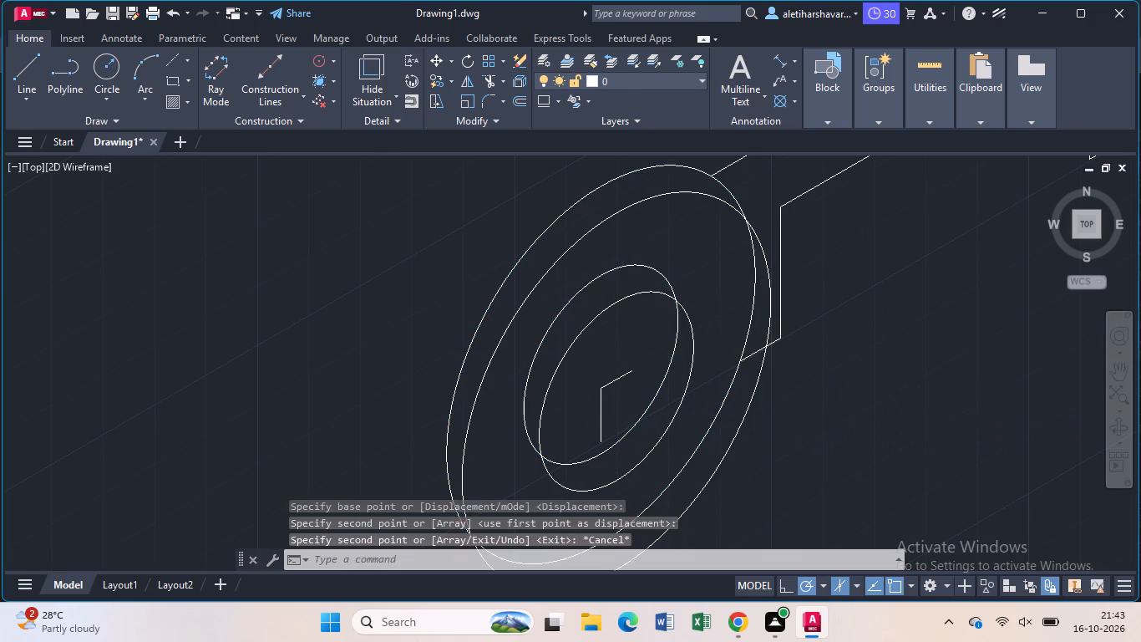
Trim away both arcs of the copied small isocircle, outside and inside the original hole.
{"action": "type", "text": "tr"}
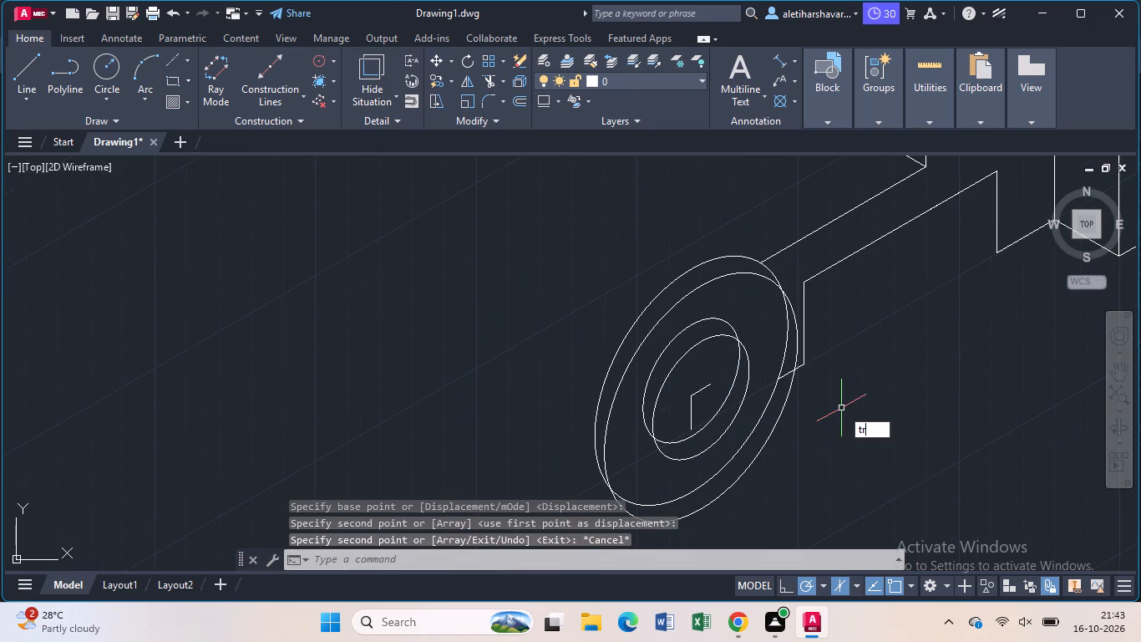
{"action": "key", "text": "Return"}
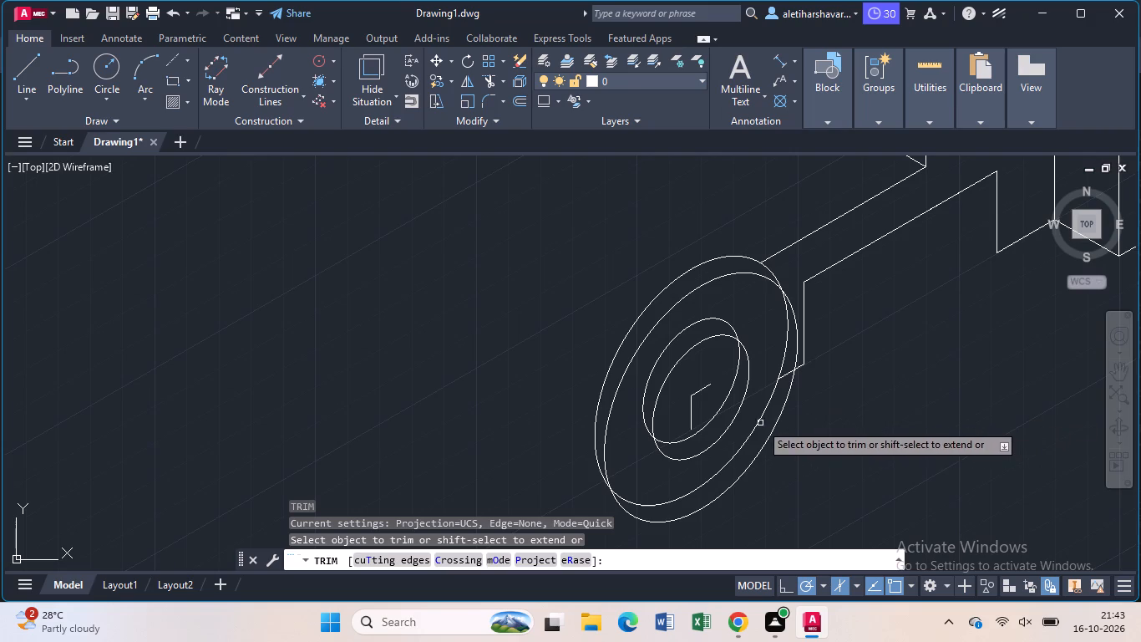
{"action": "left_click", "coordinate": [736, 417]}
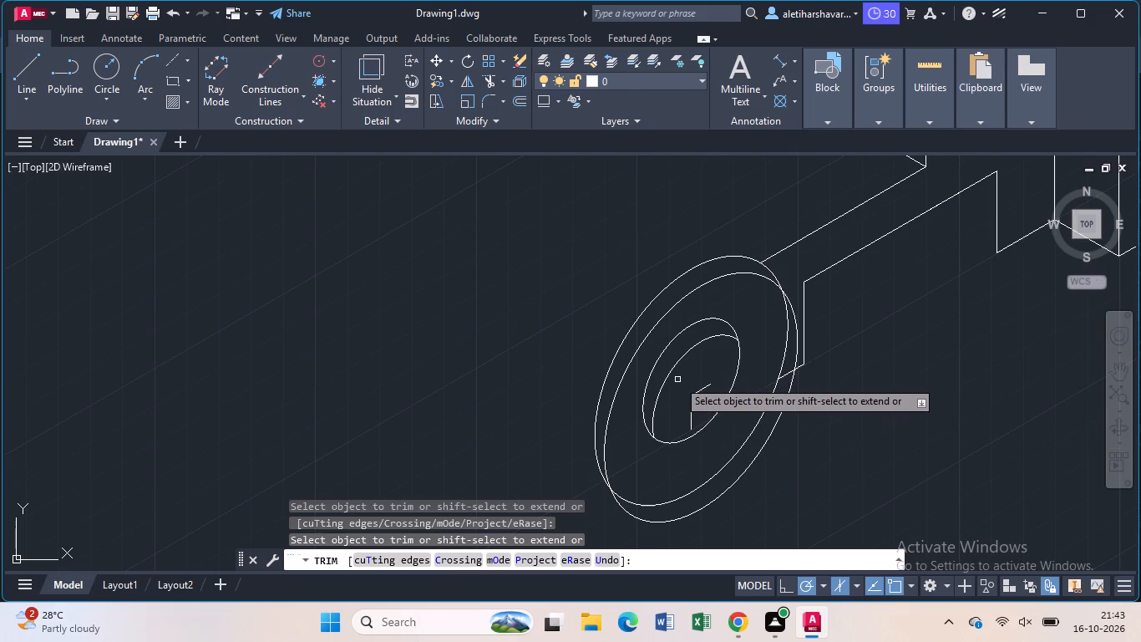
{"action": "left_click", "coordinate": [672, 374]}
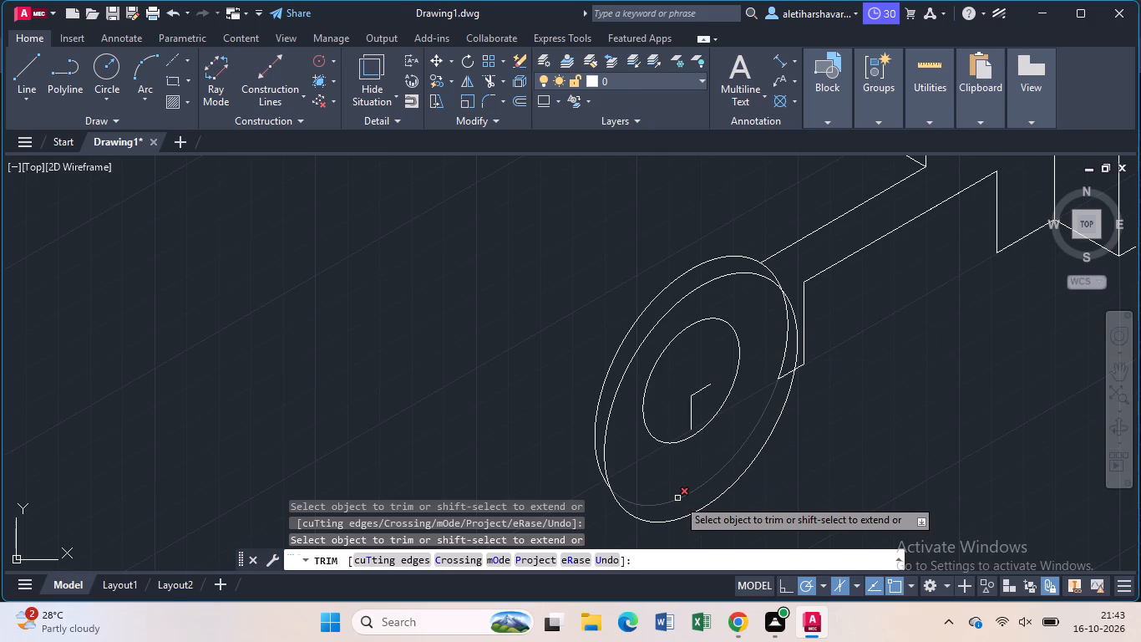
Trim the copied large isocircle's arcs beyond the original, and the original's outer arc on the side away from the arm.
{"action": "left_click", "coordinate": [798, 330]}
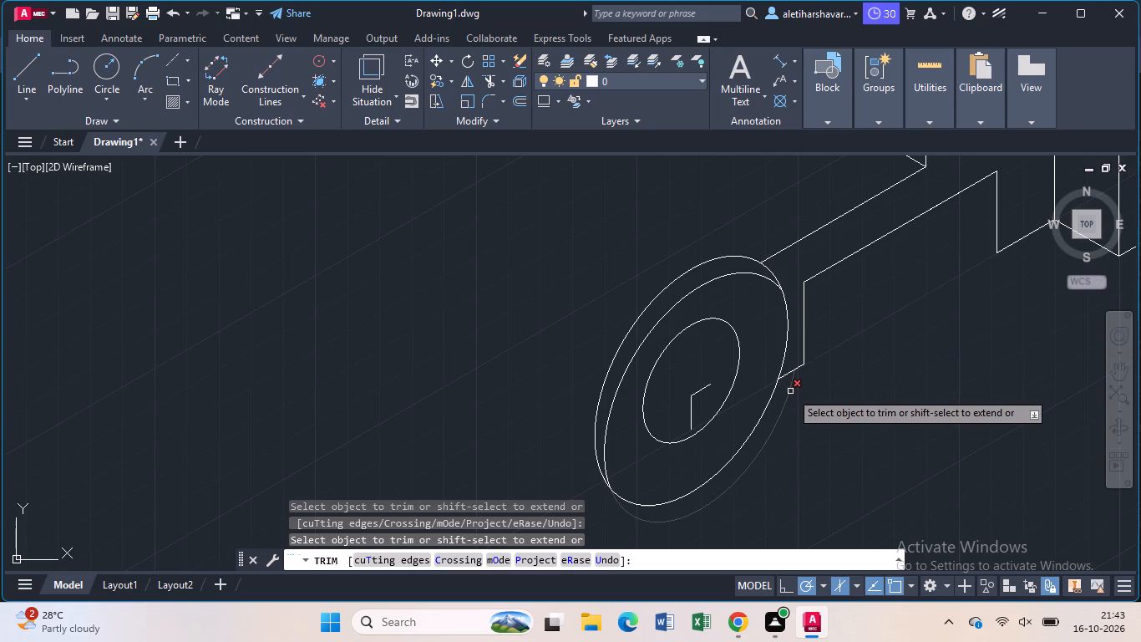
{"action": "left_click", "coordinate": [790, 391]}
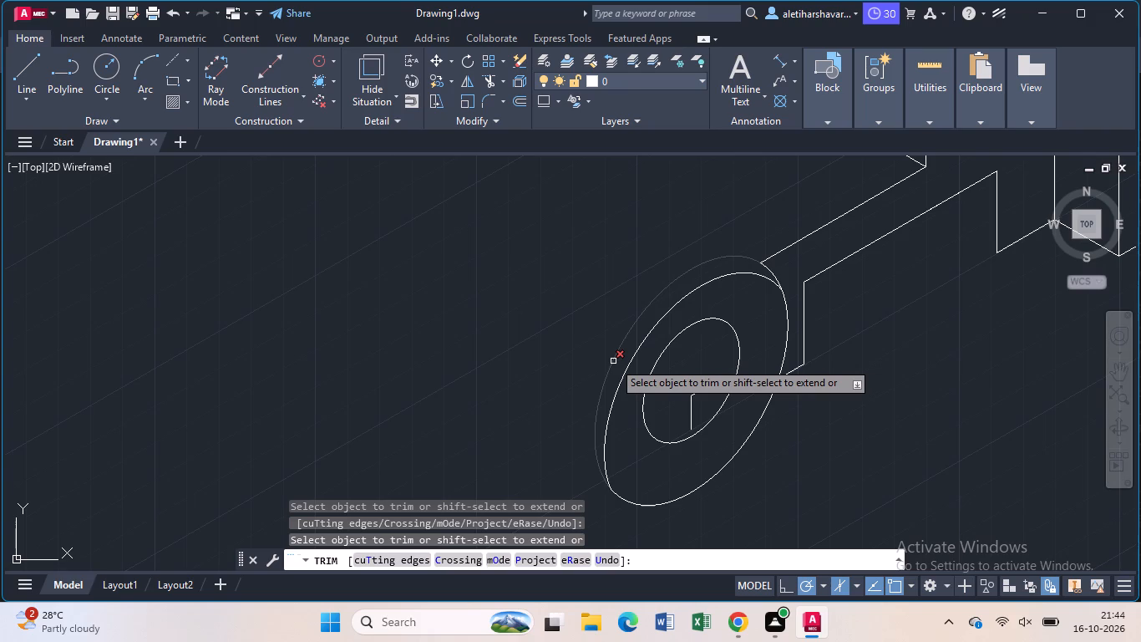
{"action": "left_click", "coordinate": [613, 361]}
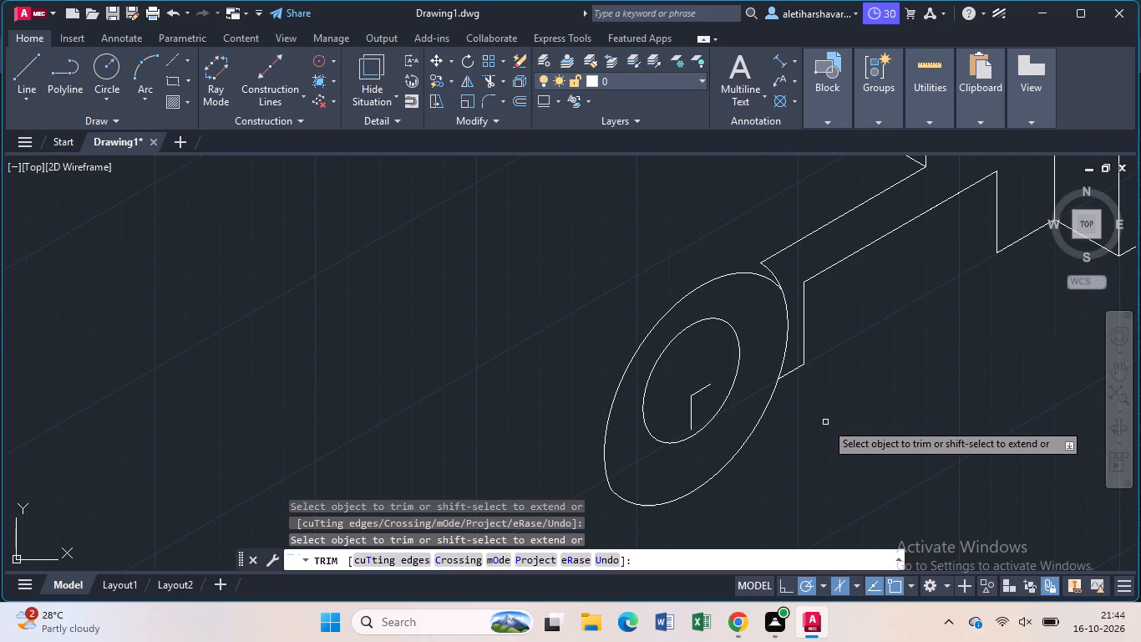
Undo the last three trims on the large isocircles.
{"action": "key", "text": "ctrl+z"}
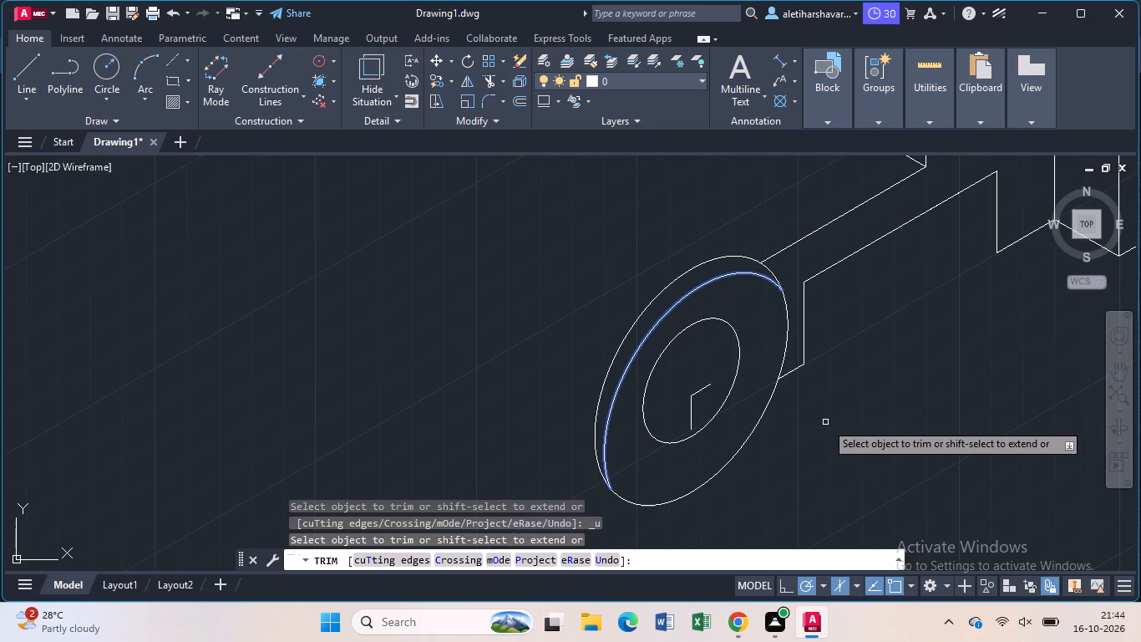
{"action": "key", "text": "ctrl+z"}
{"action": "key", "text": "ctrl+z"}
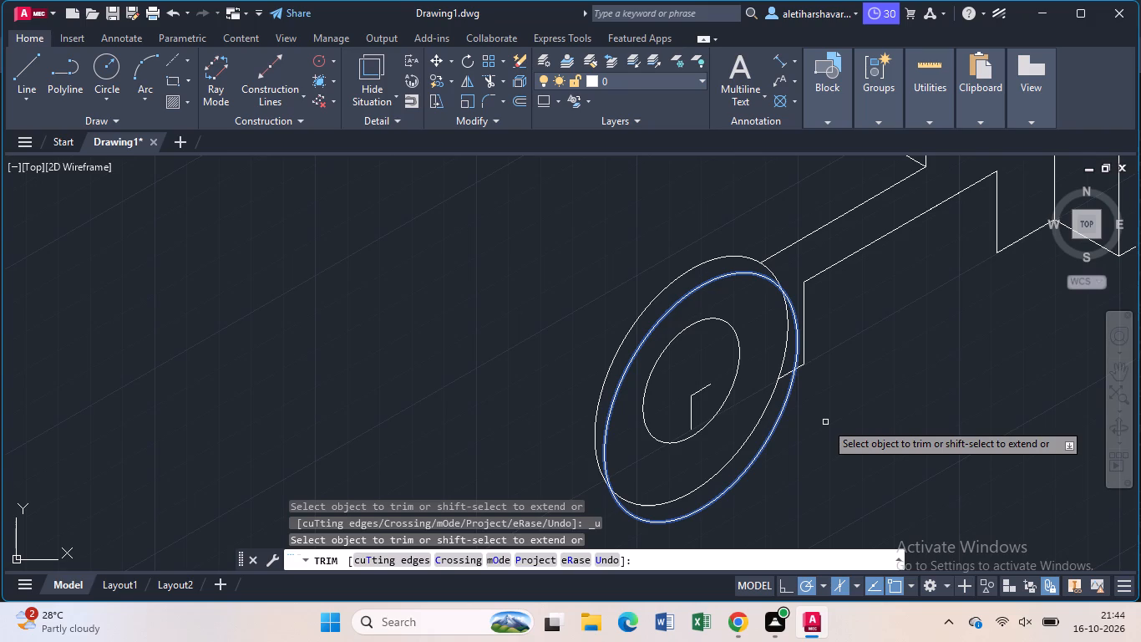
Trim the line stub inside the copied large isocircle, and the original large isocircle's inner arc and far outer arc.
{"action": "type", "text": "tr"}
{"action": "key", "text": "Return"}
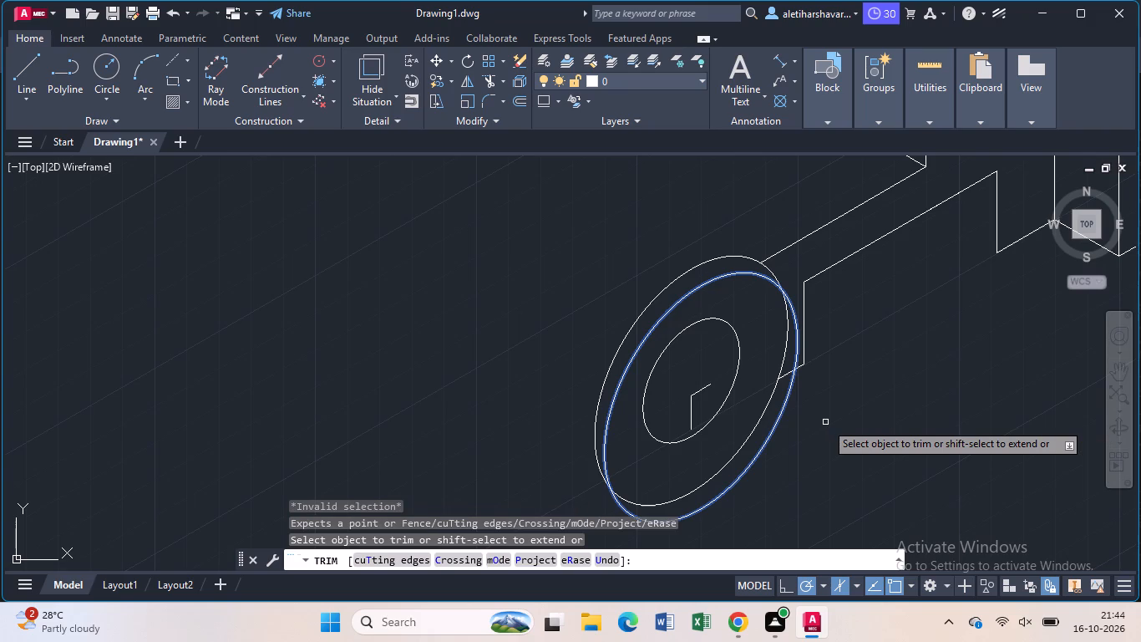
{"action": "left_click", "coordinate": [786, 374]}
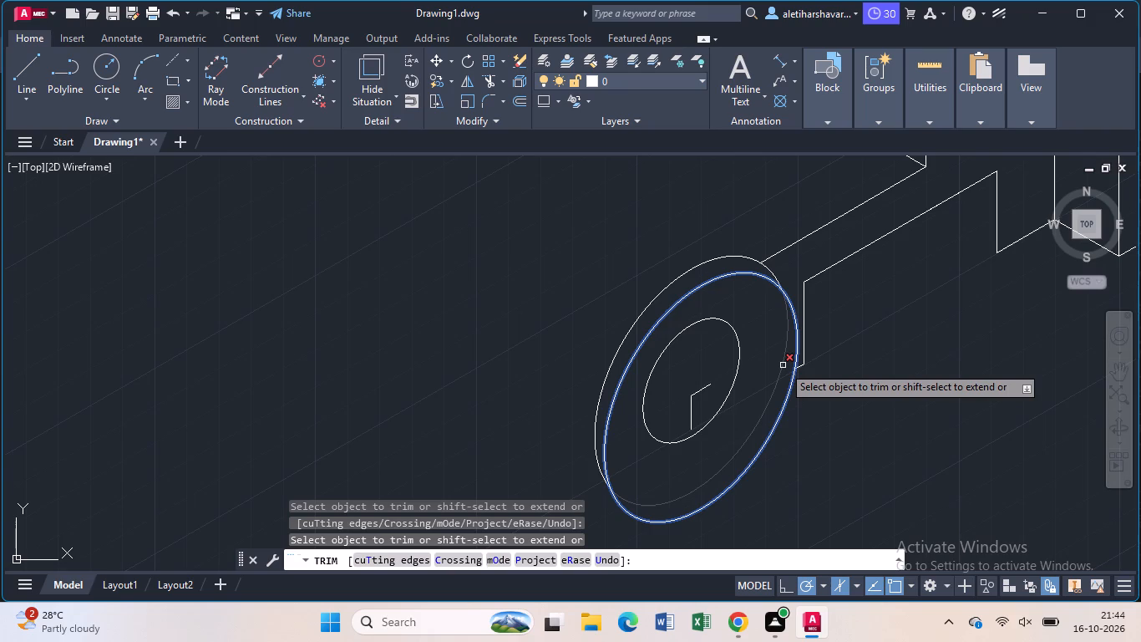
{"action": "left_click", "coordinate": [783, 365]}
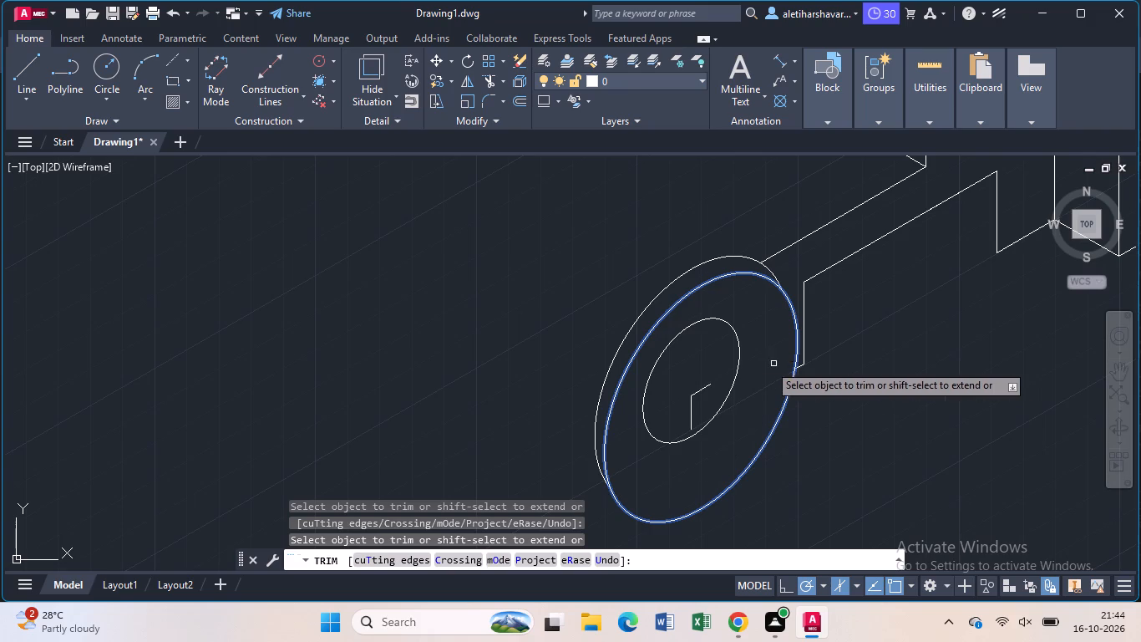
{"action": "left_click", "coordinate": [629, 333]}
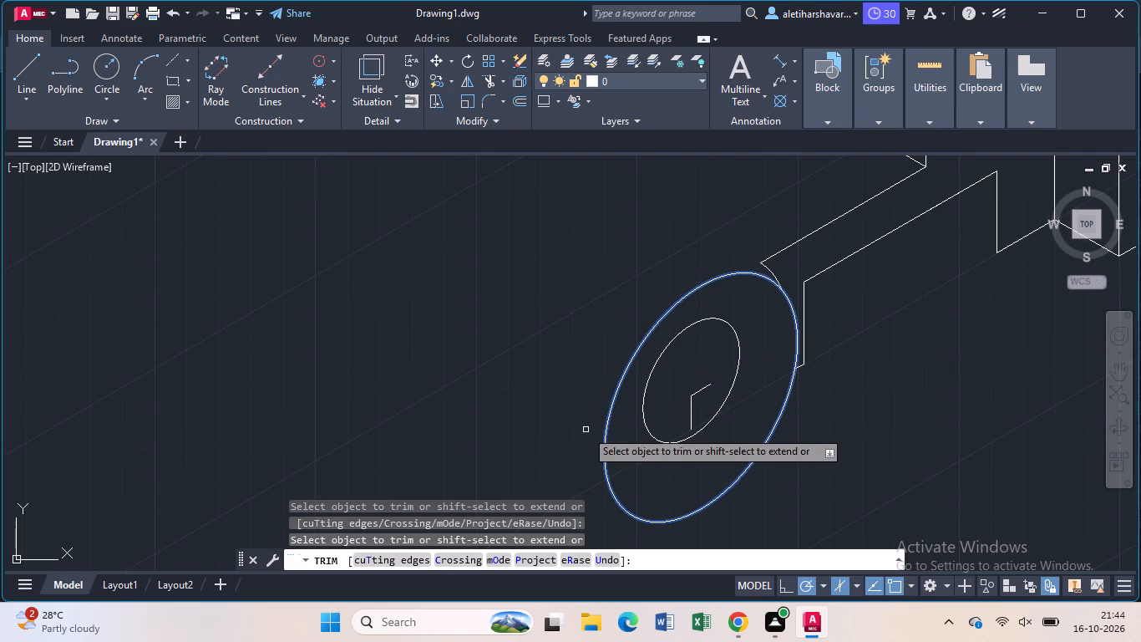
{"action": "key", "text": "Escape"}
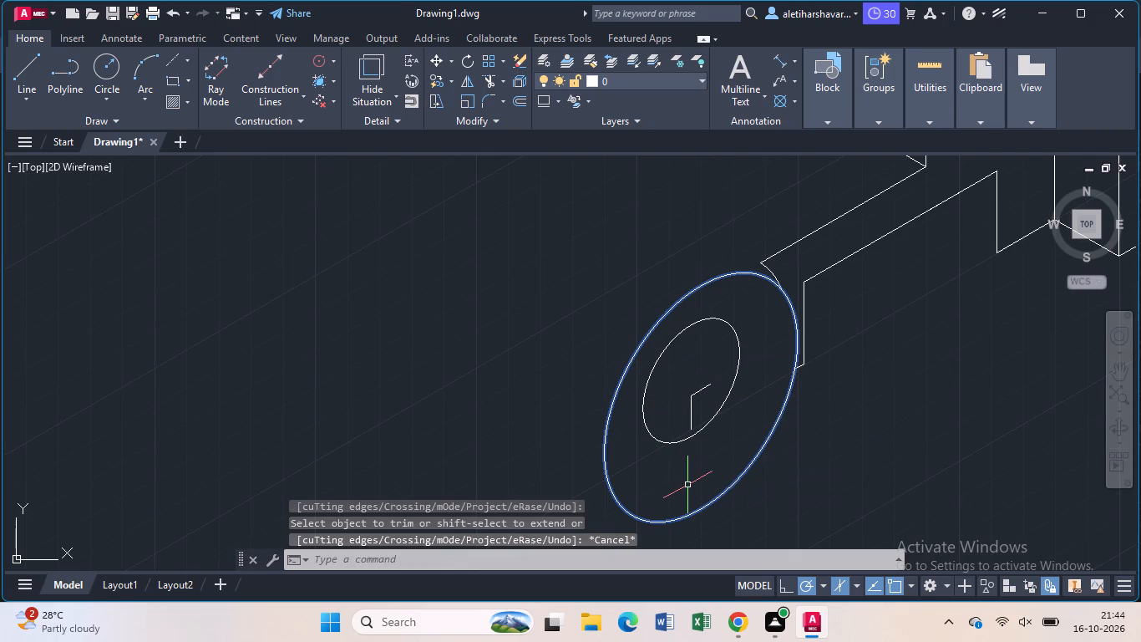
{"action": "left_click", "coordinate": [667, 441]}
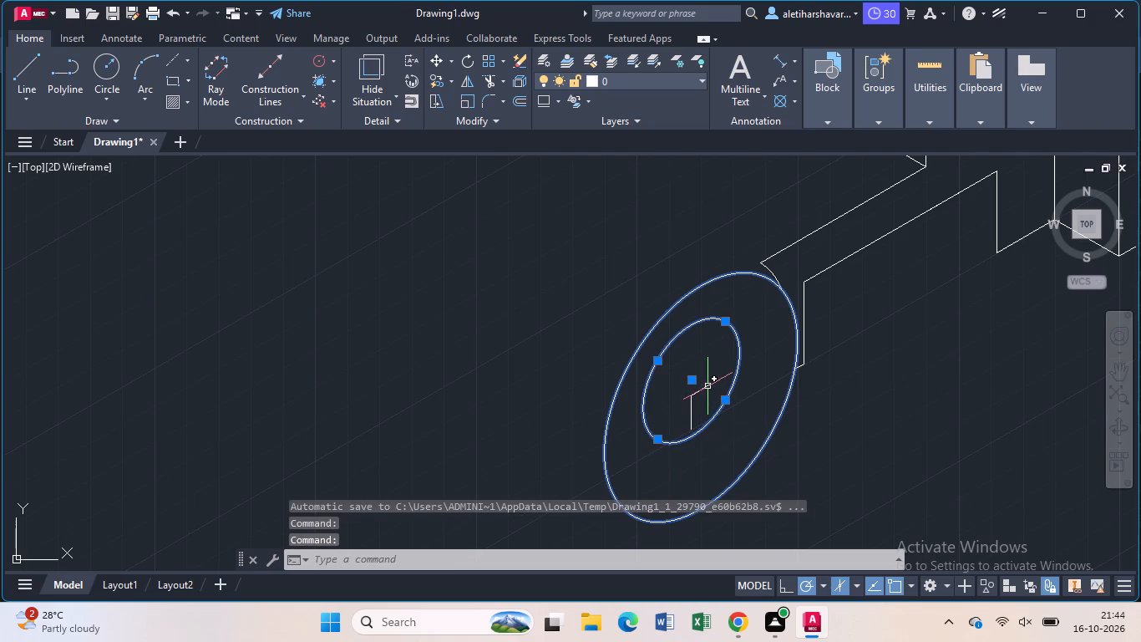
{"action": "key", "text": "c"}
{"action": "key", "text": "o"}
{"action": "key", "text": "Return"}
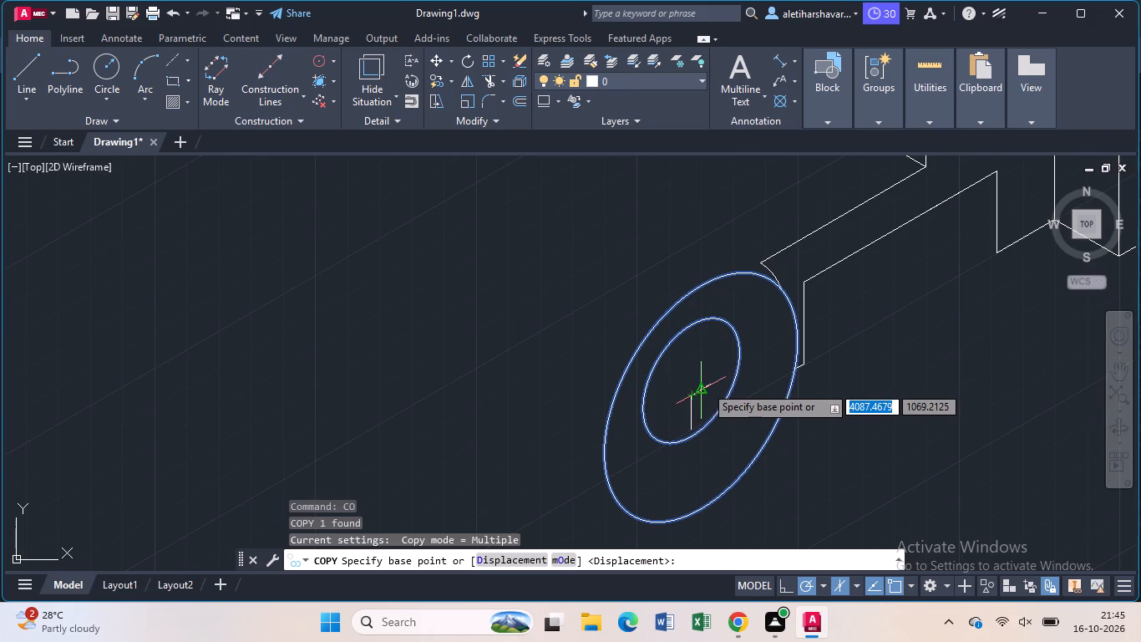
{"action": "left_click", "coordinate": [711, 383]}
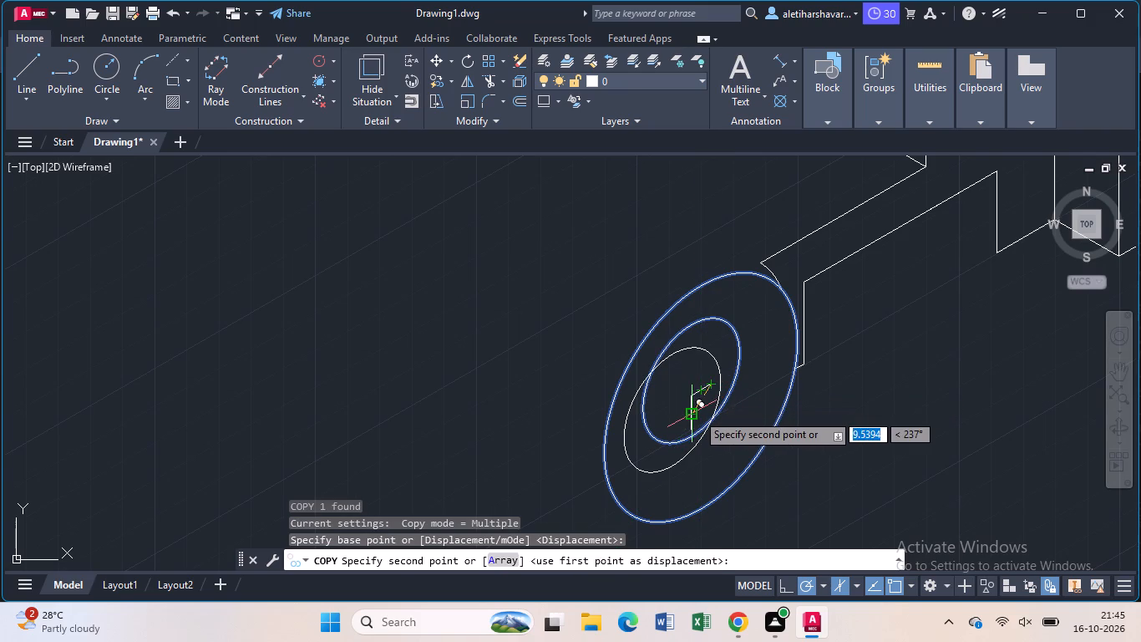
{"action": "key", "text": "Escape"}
Undo the cancelled copy and the whole set of trims on the small and large isocircles.
{"action": "key", "text": "ctrl+z"}
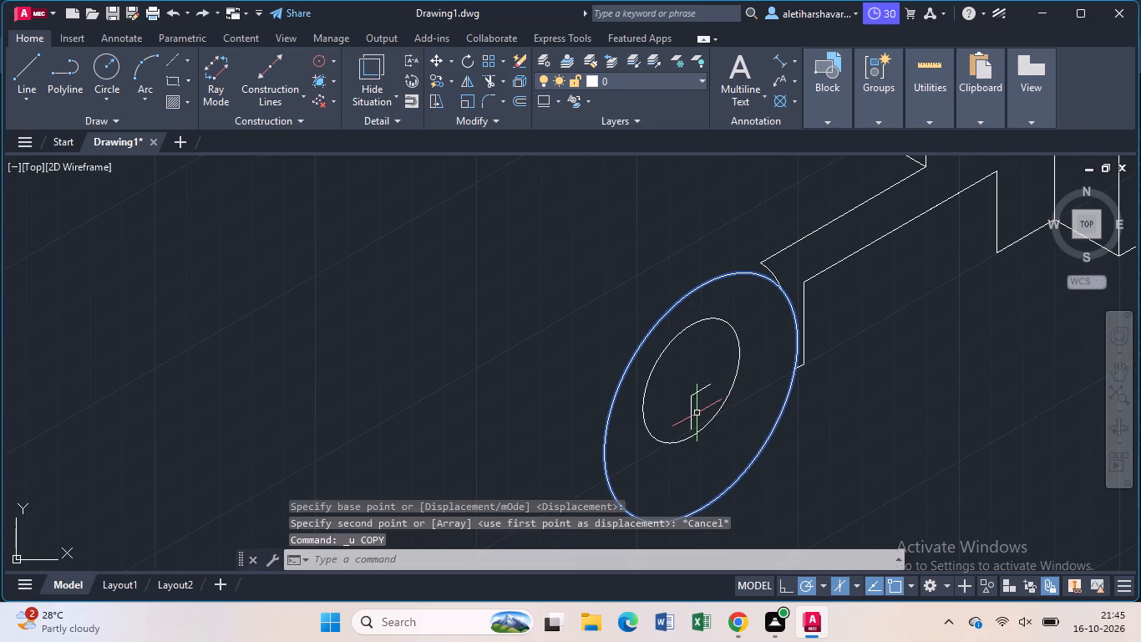
{"action": "key", "text": "ctrl+z"}
{"action": "key", "text": "ctrl+z"}
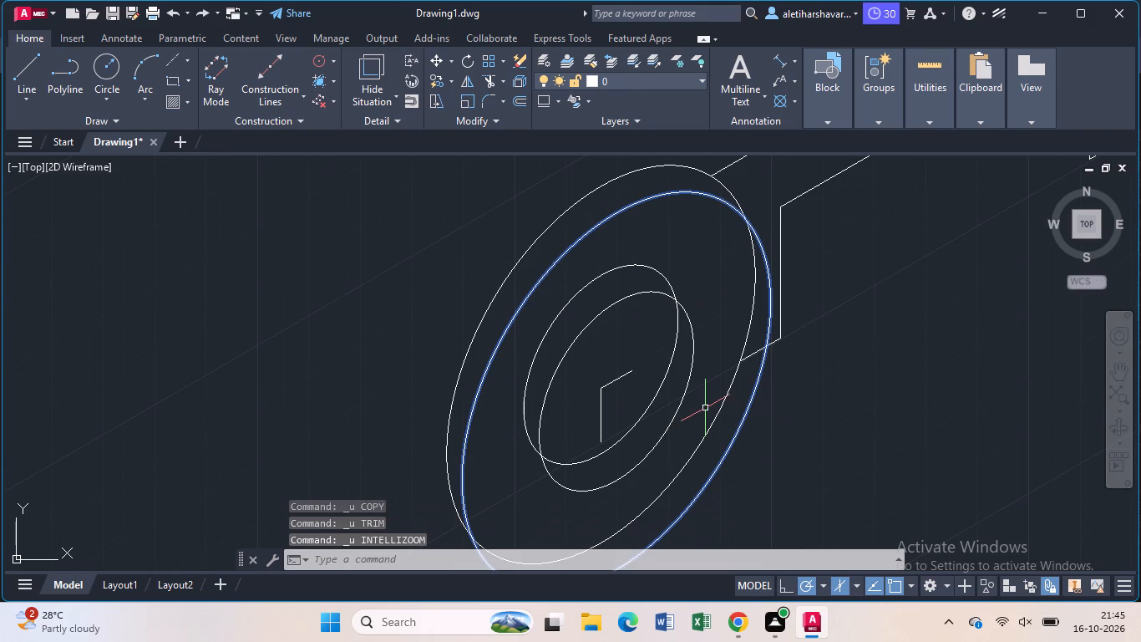
Trim away both arcs of the original small isocircle, outside and inside the copied one.
{"action": "key", "text": "t"}
{"action": "key", "text": "r"}
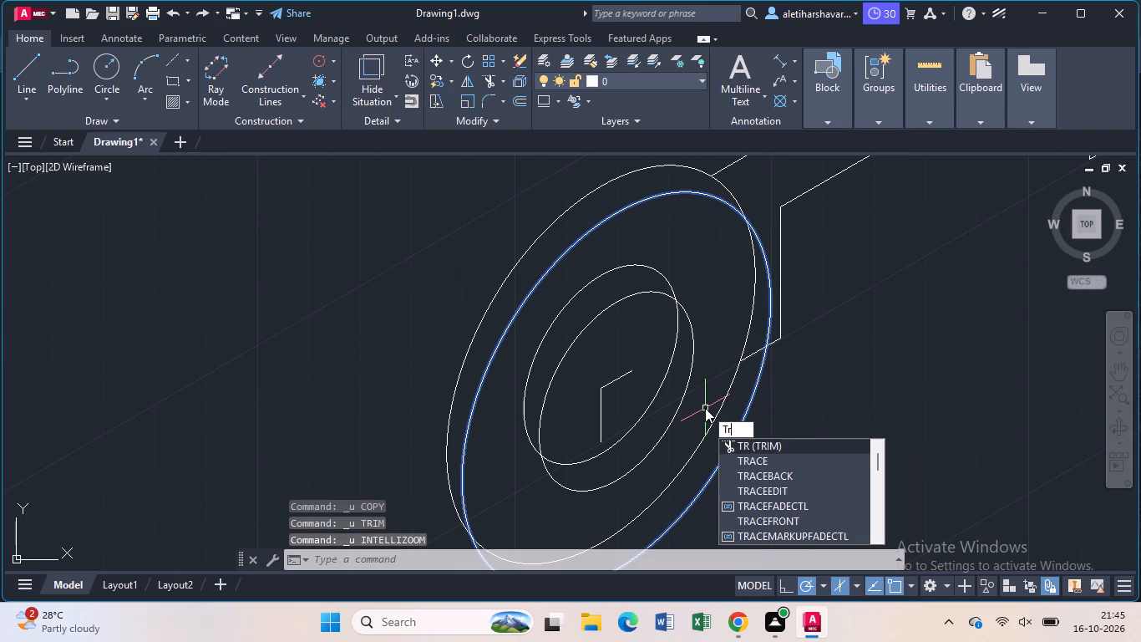
{"action": "key", "text": "Return"}
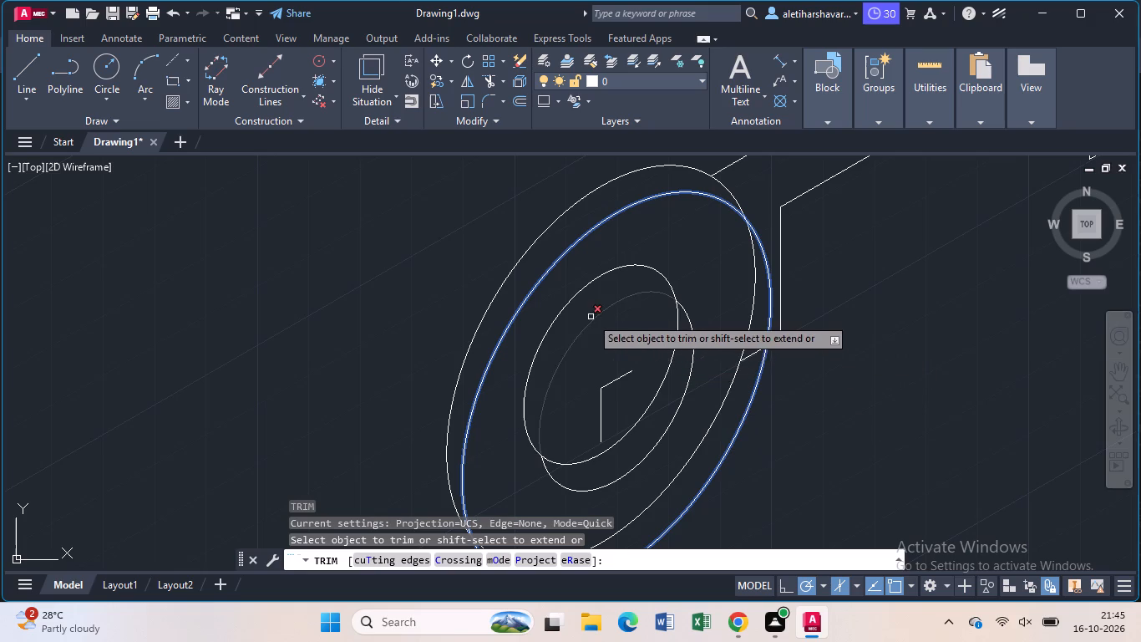
{"action": "left_click", "coordinate": [571, 301]}
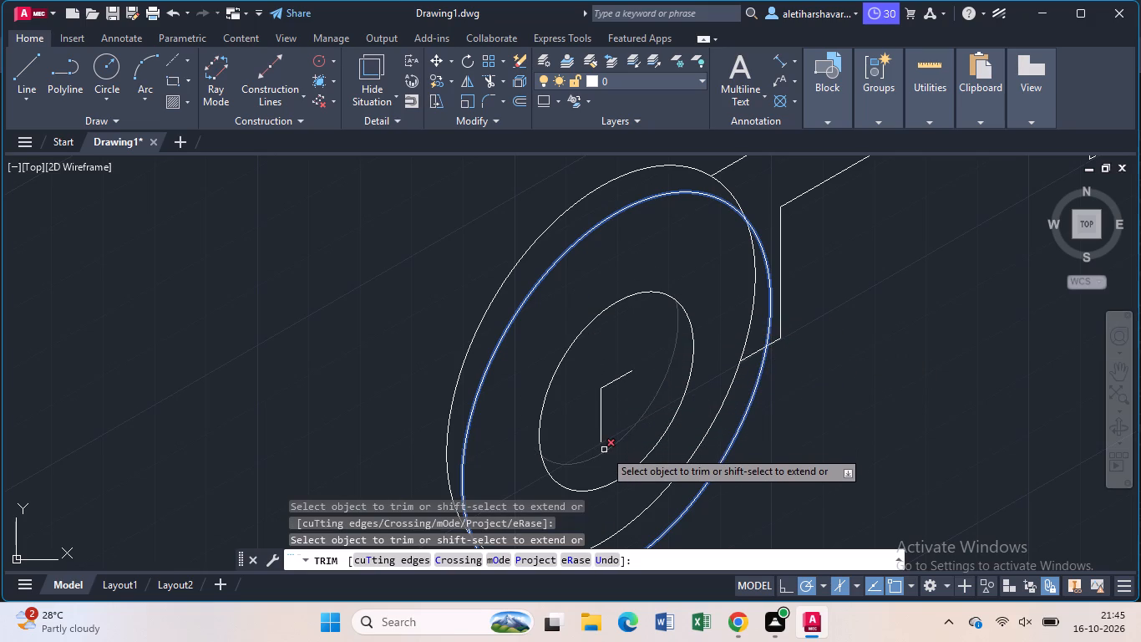
{"action": "left_click", "coordinate": [604, 450]}
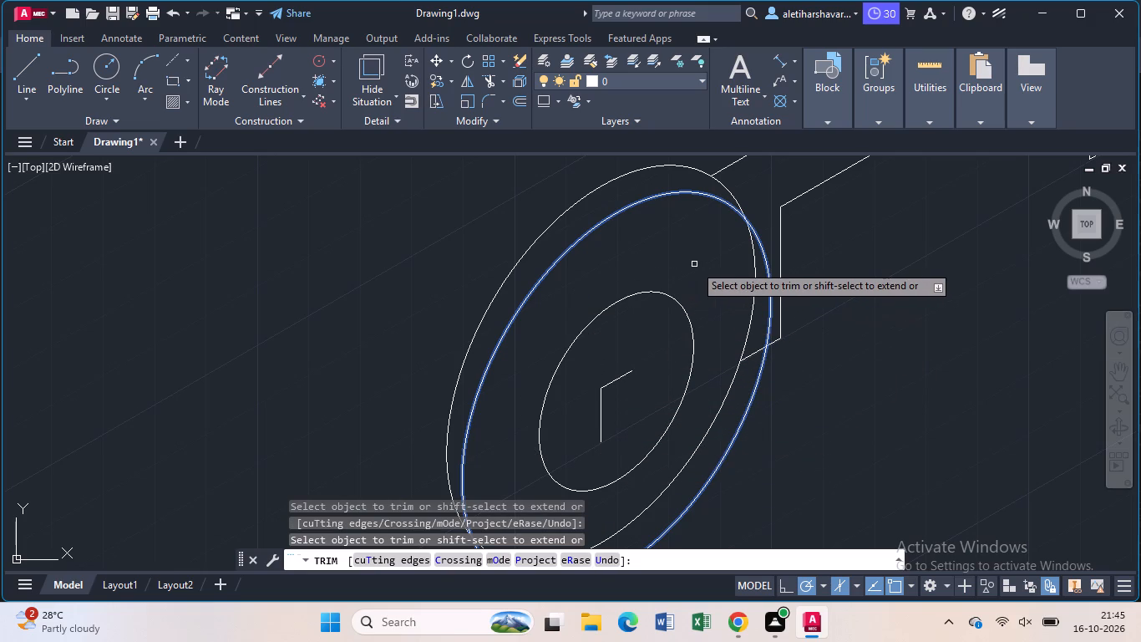
{"action": "scroll", "coordinate": [694, 264], "scroll_direction": "down", "scroll_amount": 1}
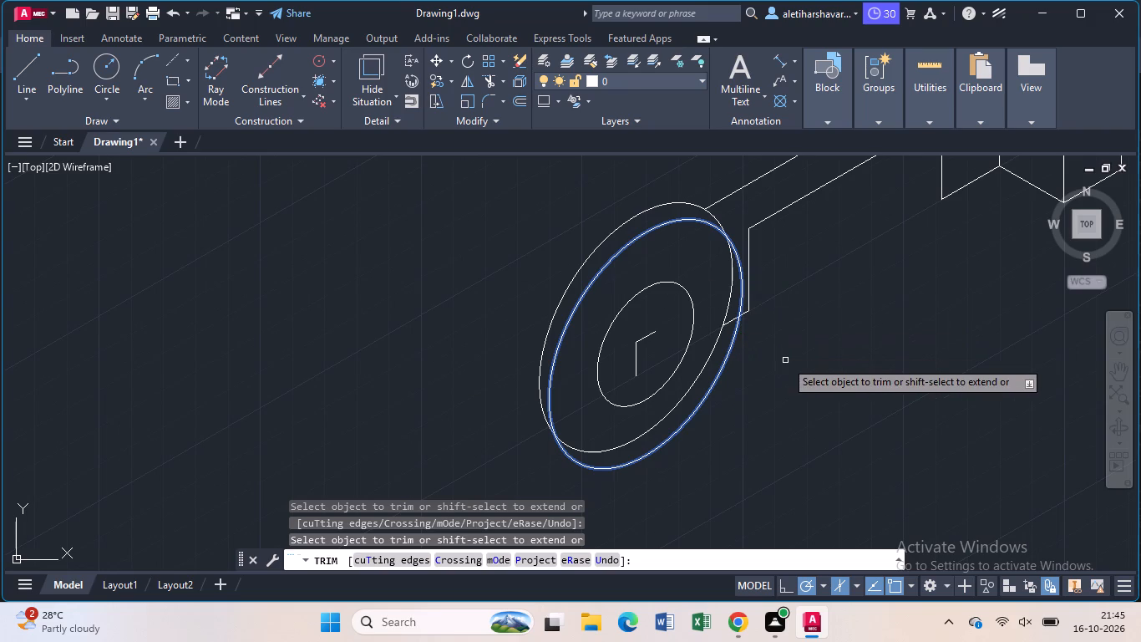
{"action": "key", "text": "Escape"}
{"action": "key", "text": "Escape"}
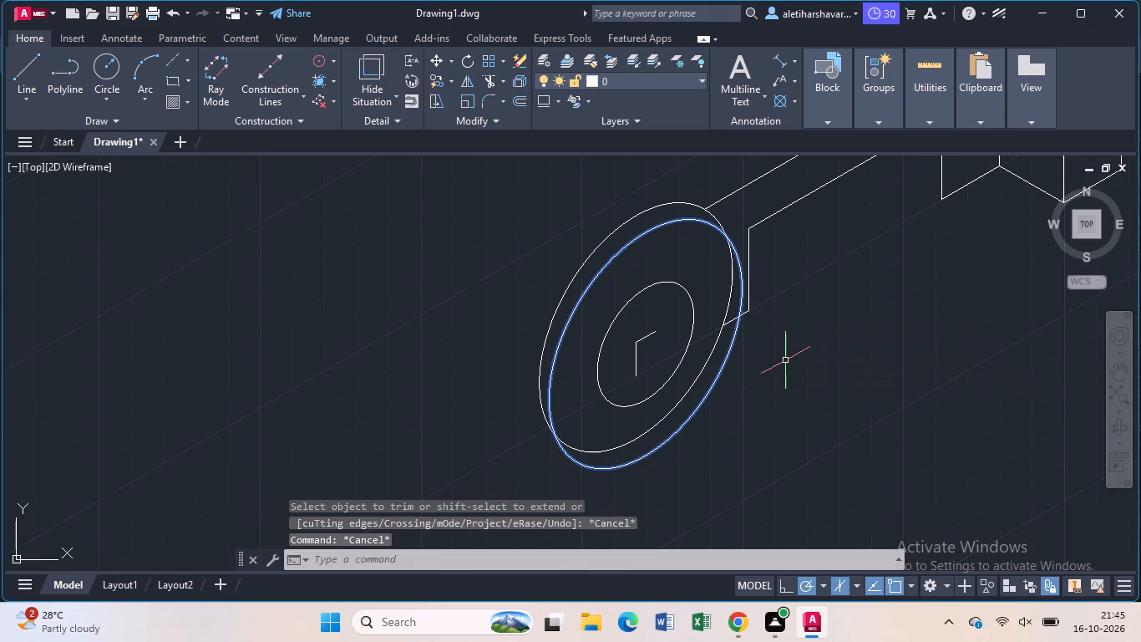
{"action": "left_click", "coordinate": [785, 360]}
{"action": "left_click", "coordinate": [819, 395]}
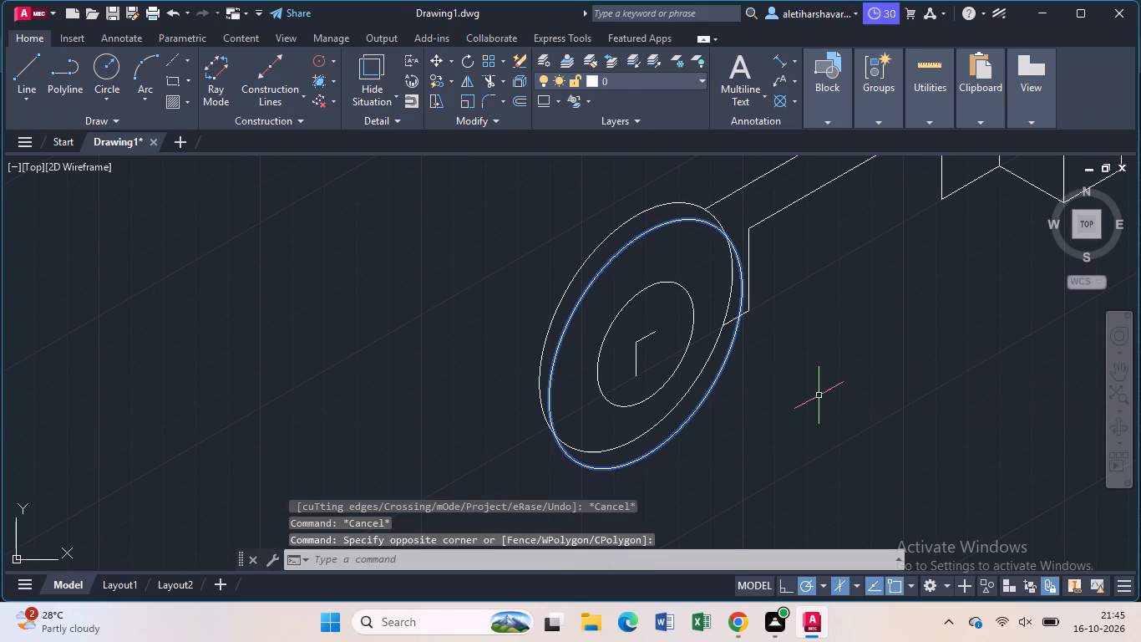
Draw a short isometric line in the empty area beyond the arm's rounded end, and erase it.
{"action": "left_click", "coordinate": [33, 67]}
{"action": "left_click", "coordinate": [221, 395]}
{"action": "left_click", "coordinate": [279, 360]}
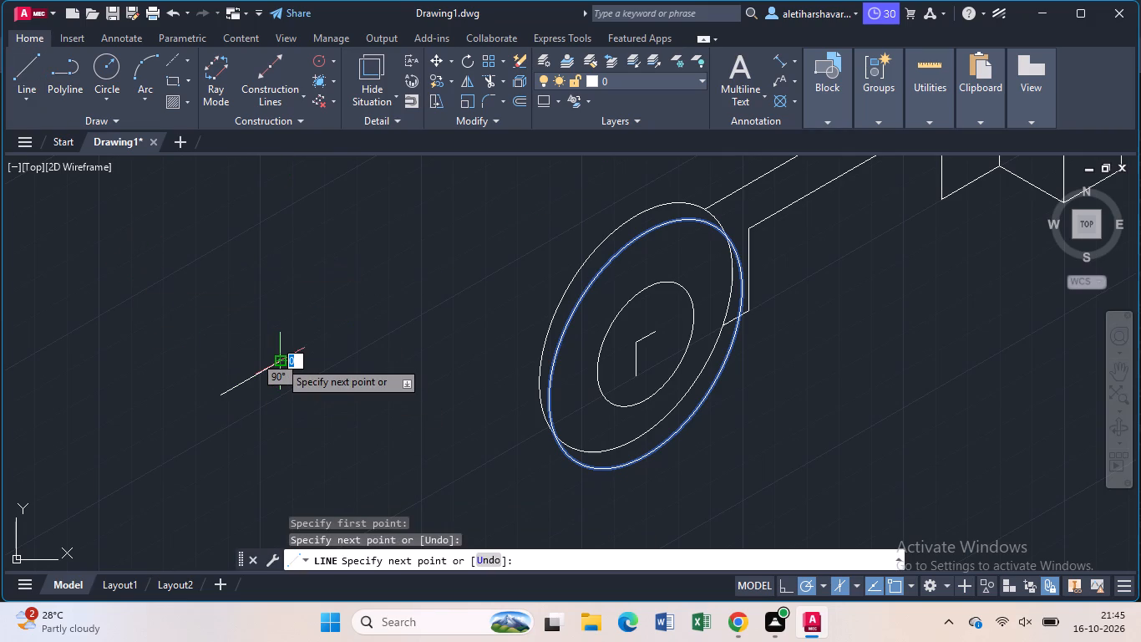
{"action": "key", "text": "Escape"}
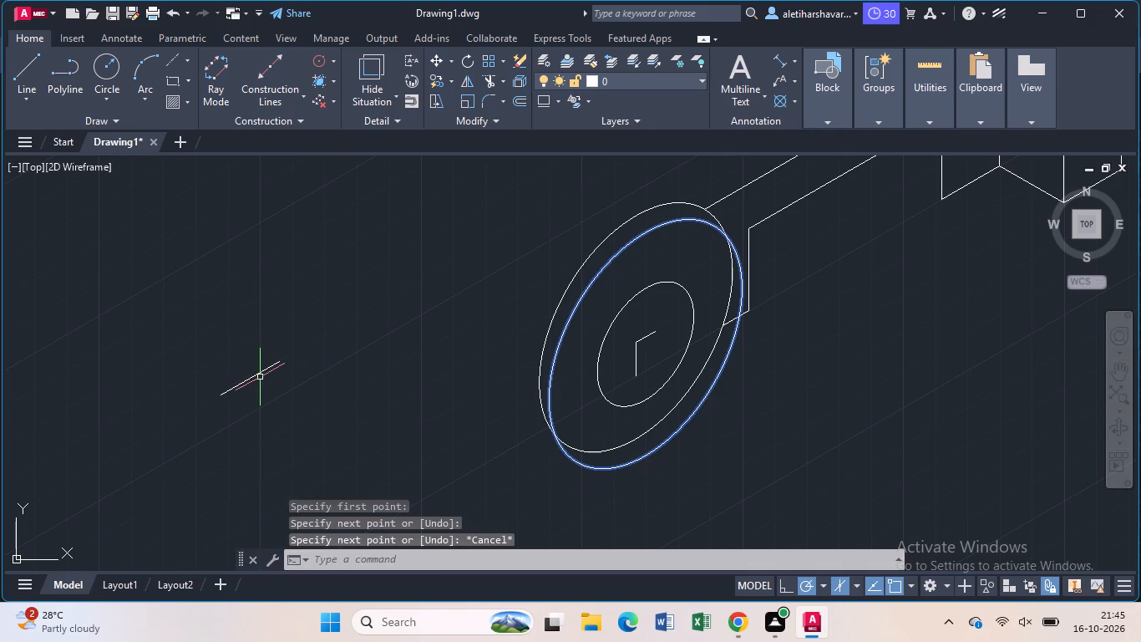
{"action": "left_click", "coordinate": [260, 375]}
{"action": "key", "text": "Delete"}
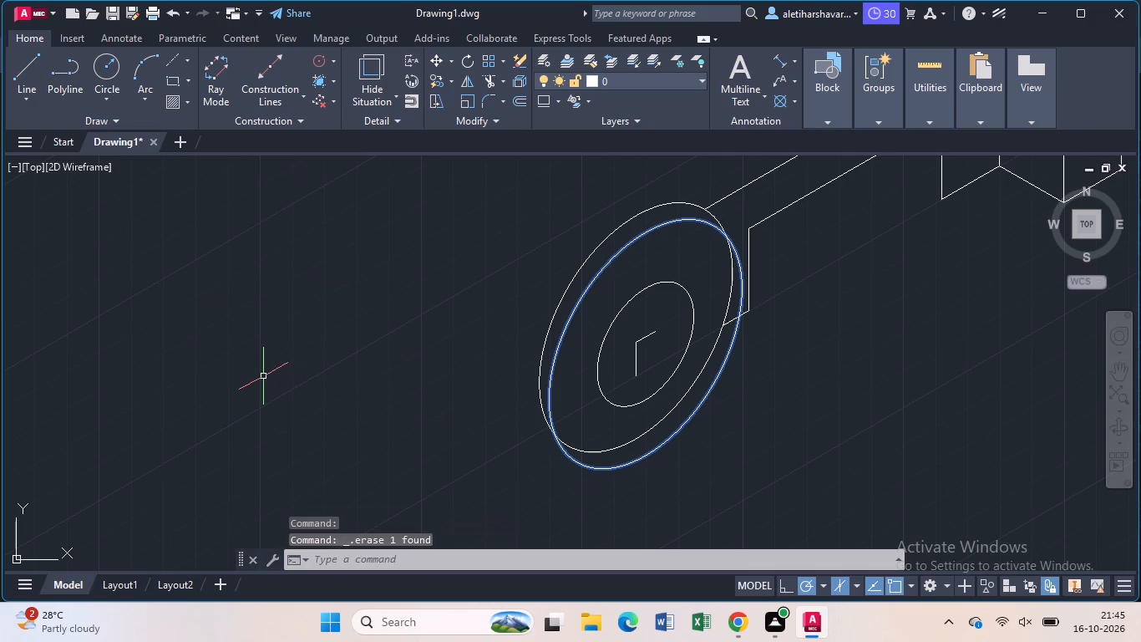
Trim the original large isocircle's arcs inside the copy, the line stub inside the copy, and the far outer arc.
{"action": "type", "text": "tr"}
{"action": "key", "text": "Return"}
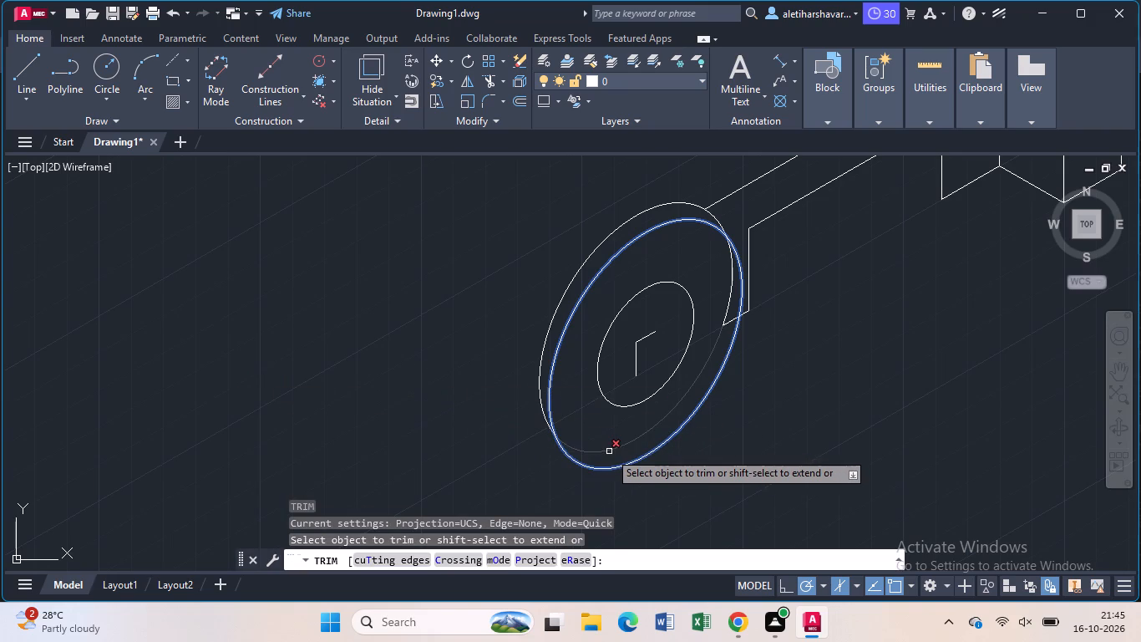
{"action": "left_click", "coordinate": [609, 451]}
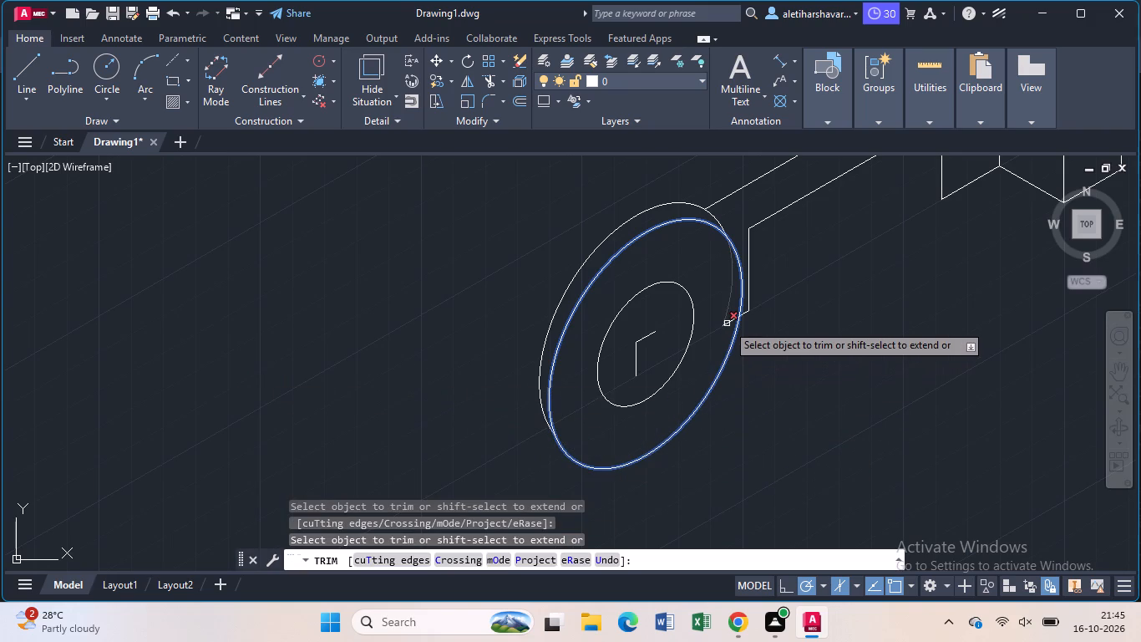
{"action": "left_click", "coordinate": [727, 324]}
{"action": "left_click", "coordinate": [728, 322]}
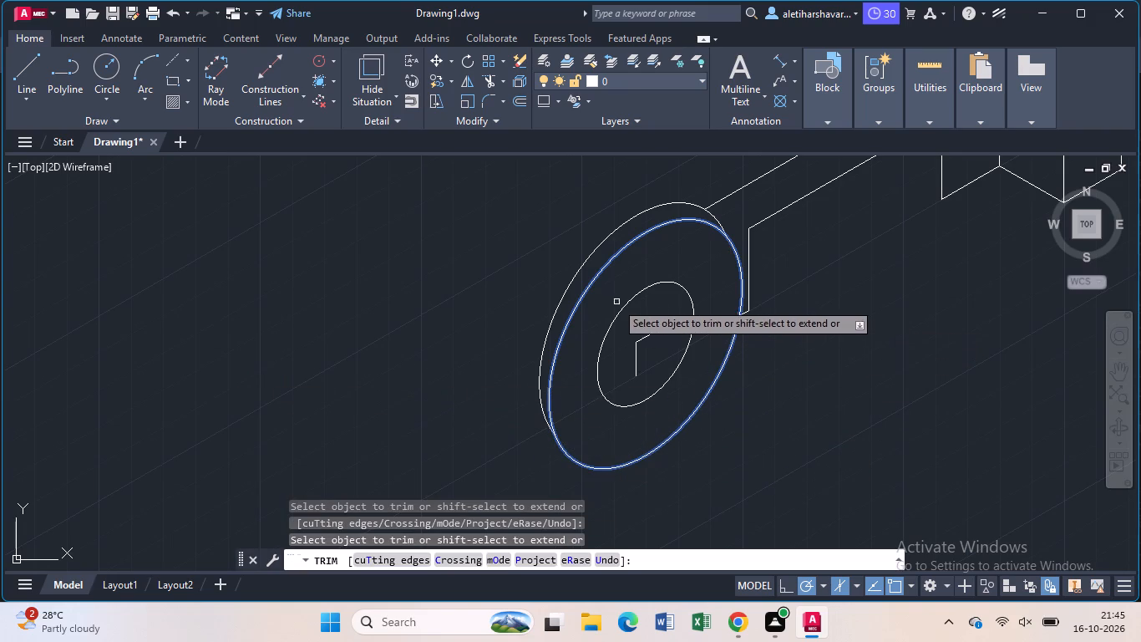
{"action": "left_click", "coordinate": [561, 298]}
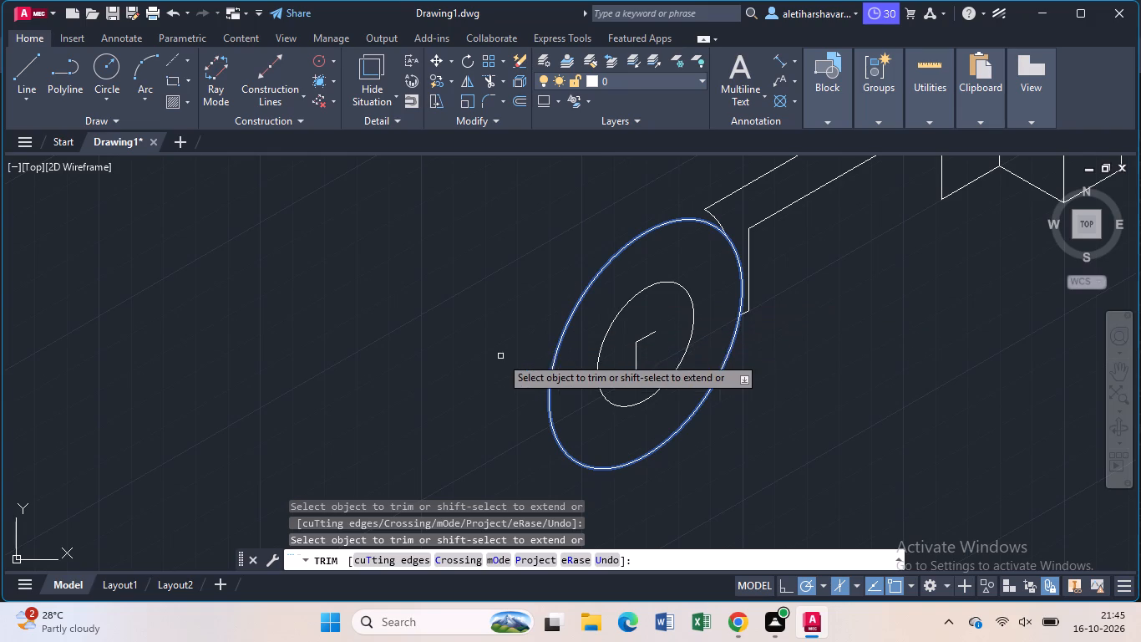
{"action": "key", "text": "Escape"}
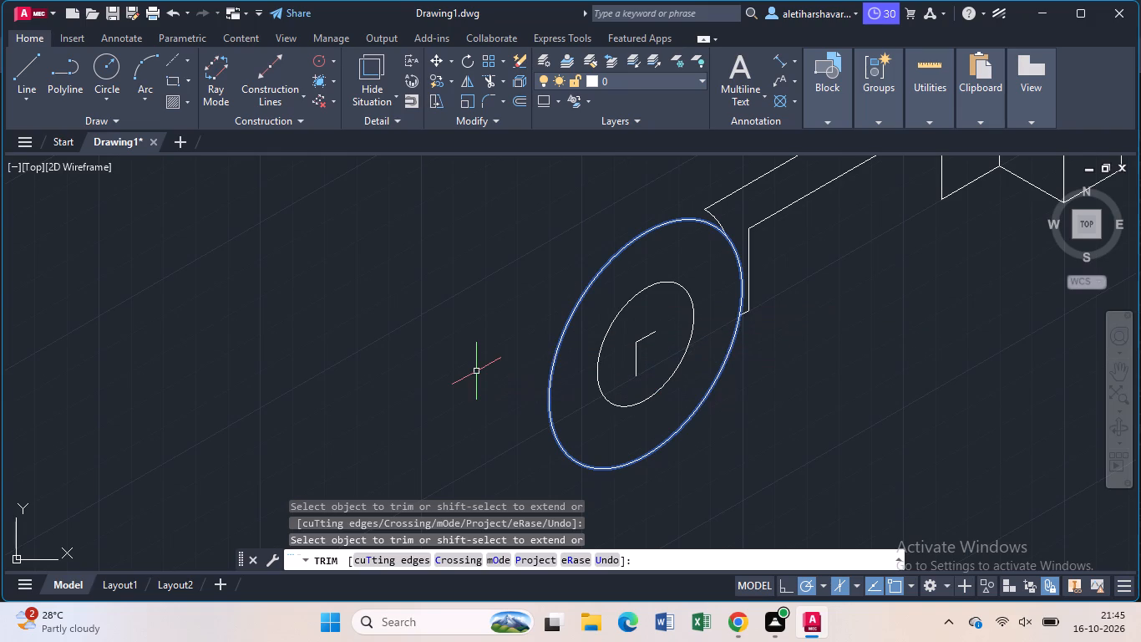
{"action": "key", "text": "Escape"}
{"action": "key", "text": "Escape"}
{"action": "key", "text": "Escape"}
{"action": "key", "text": "Escape"}
{"action": "key", "text": "Escape"}
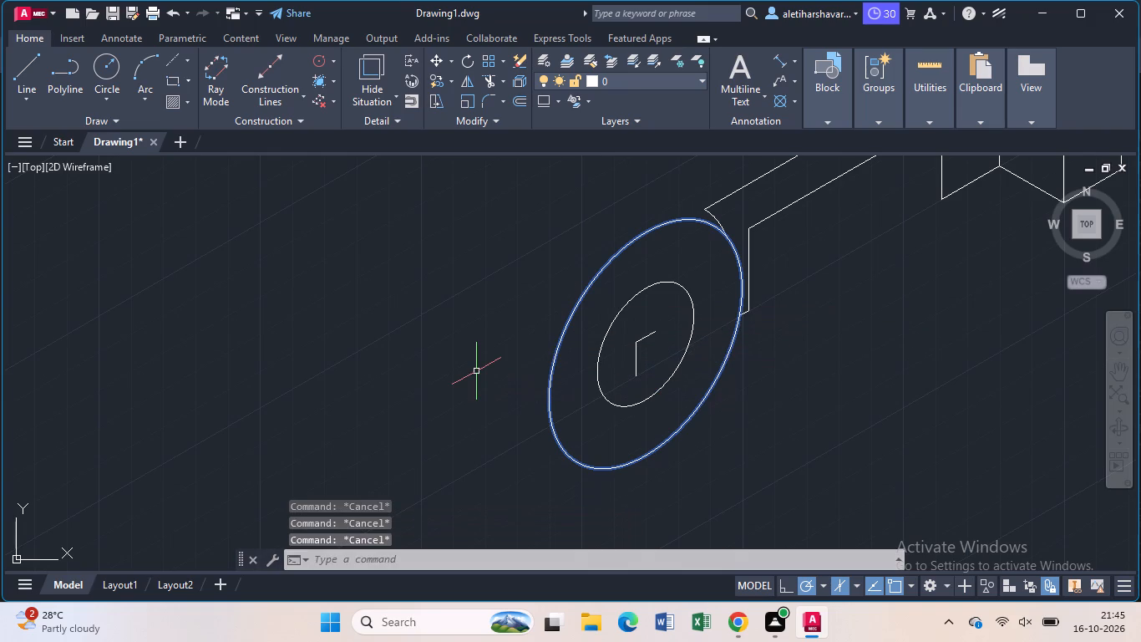
Restart the Trim command.
{"action": "key", "text": "Return"}
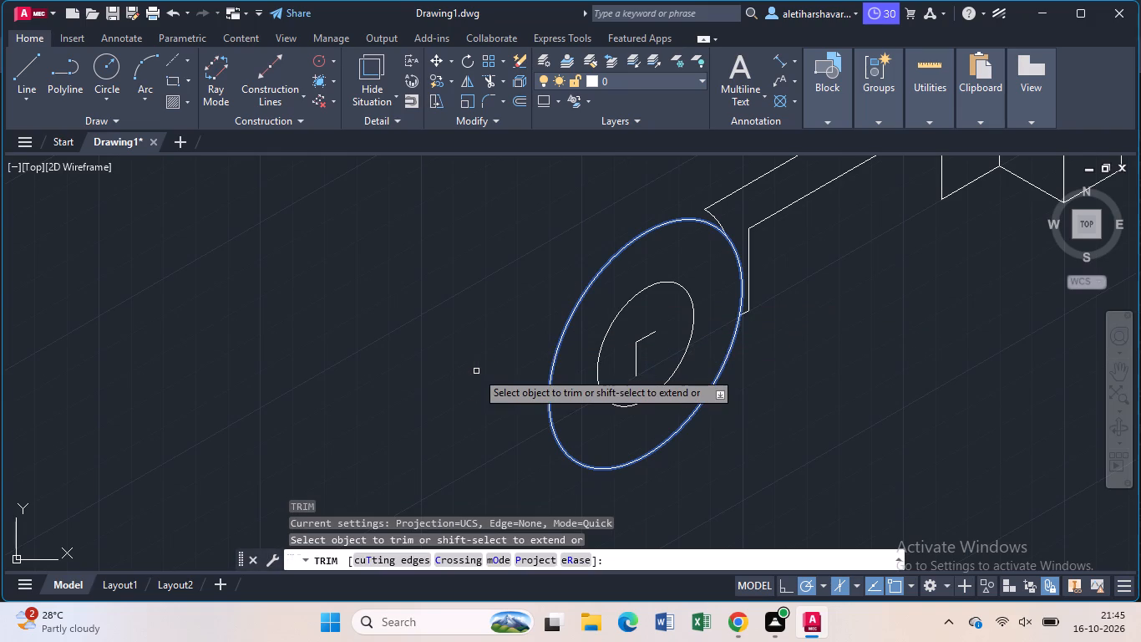
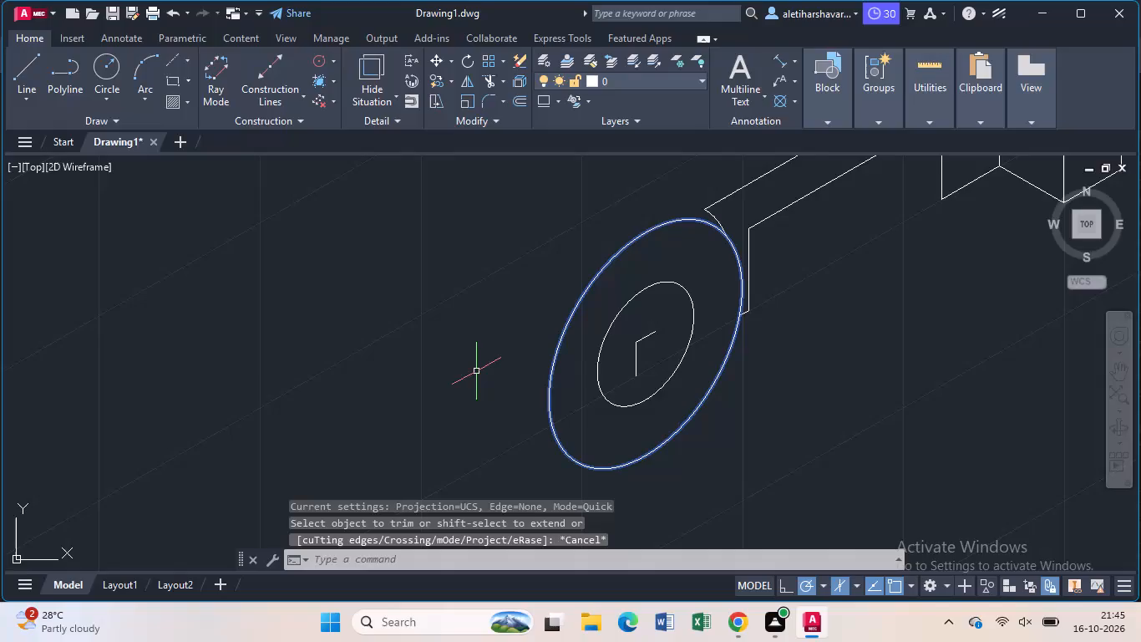
Draw a 24-long line at 150° from the centre of the arm end's isocircles to mark the boss depth.
{"action": "scroll", "coordinate": [476, 371], "scroll_direction": "down", "scroll_amount": 1}
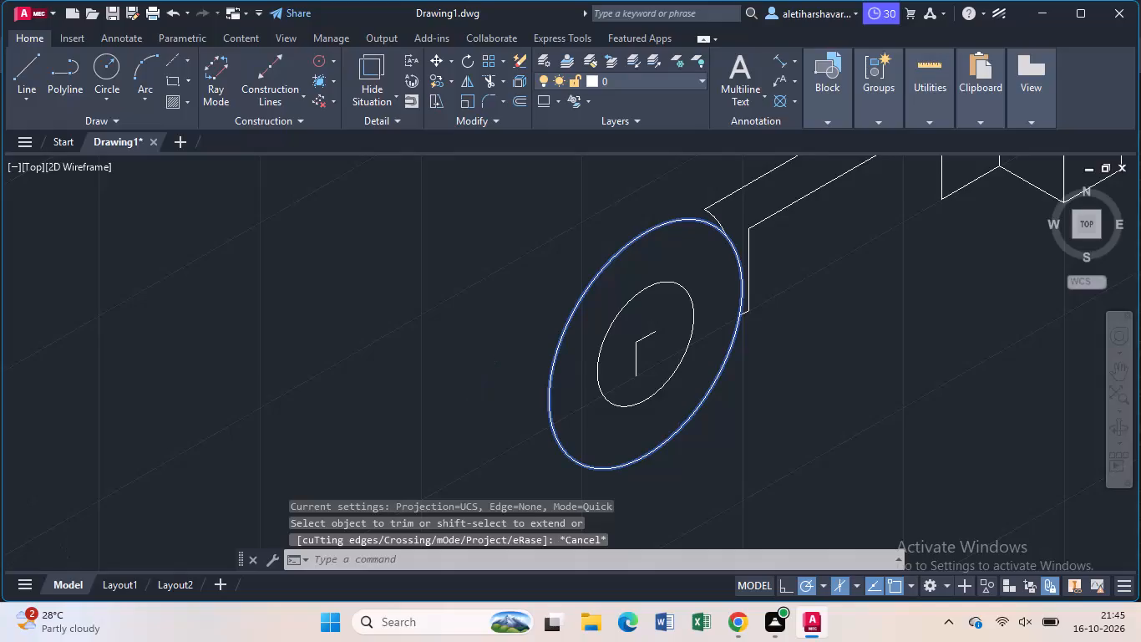
{"action": "key", "text": "l"}
{"action": "key", "text": "Return"}
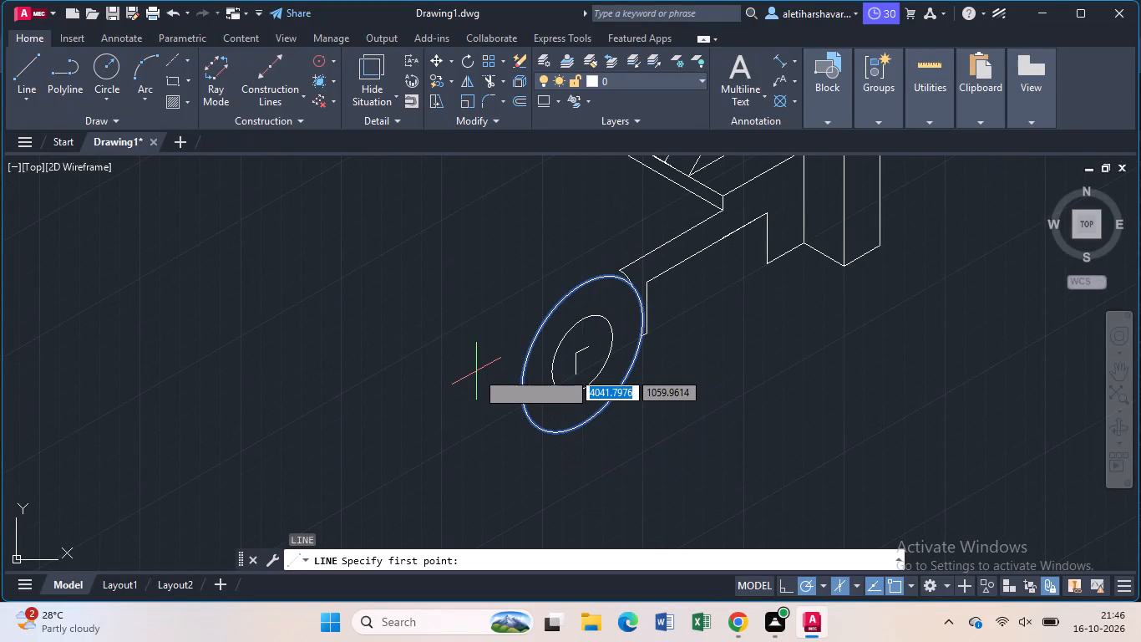
{"action": "left_click", "coordinate": [577, 352]}
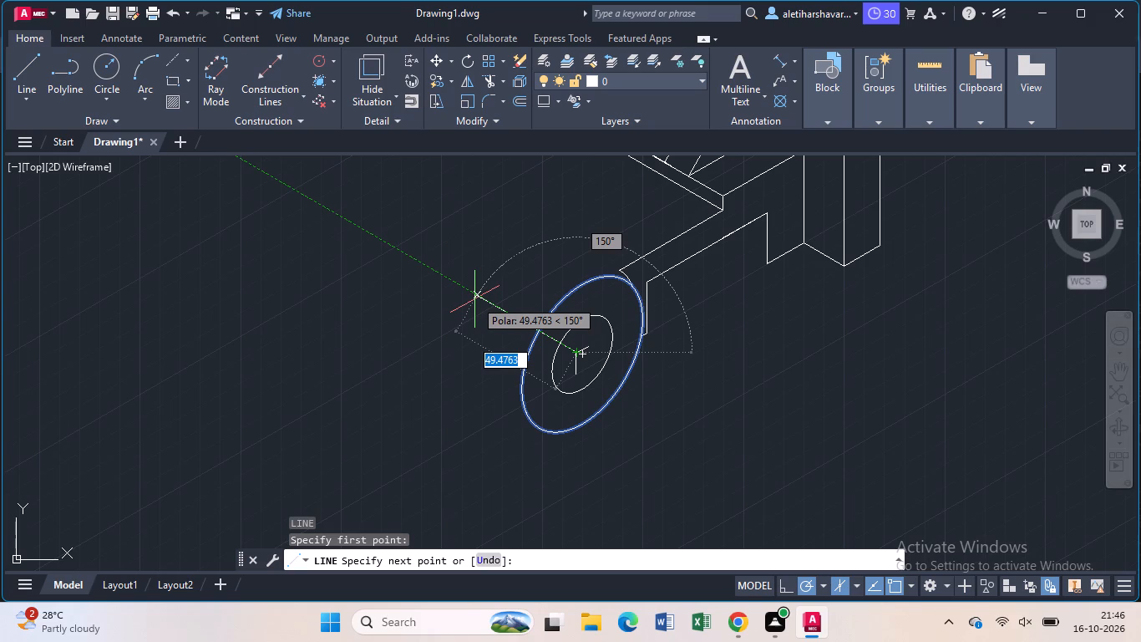
{"action": "type", "text": "24"}
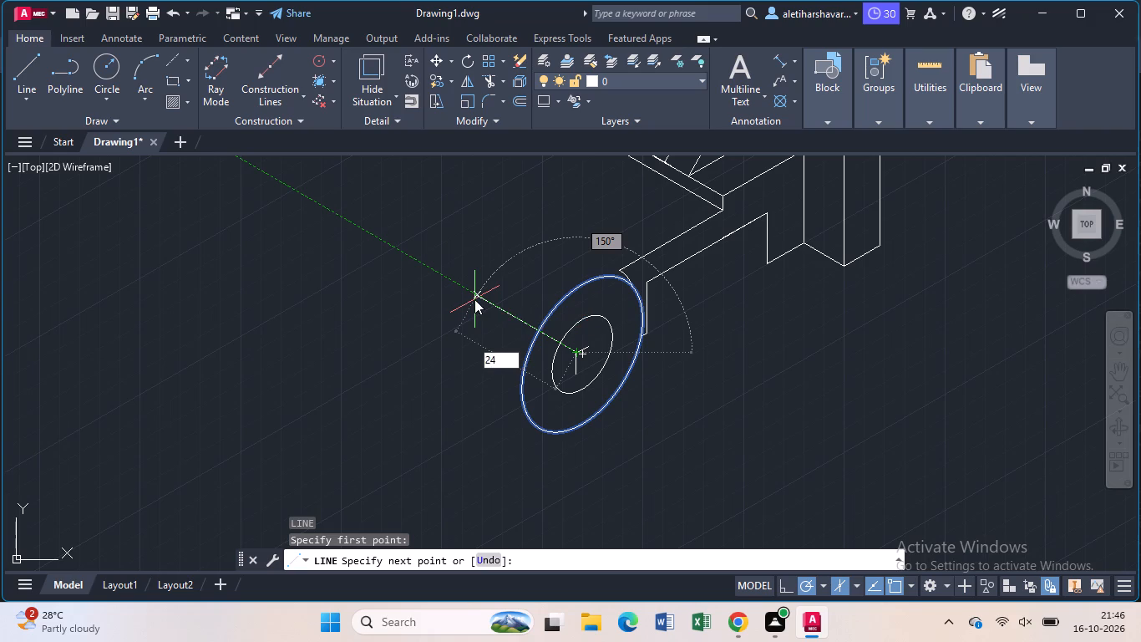
{"action": "key", "text": "Return"}
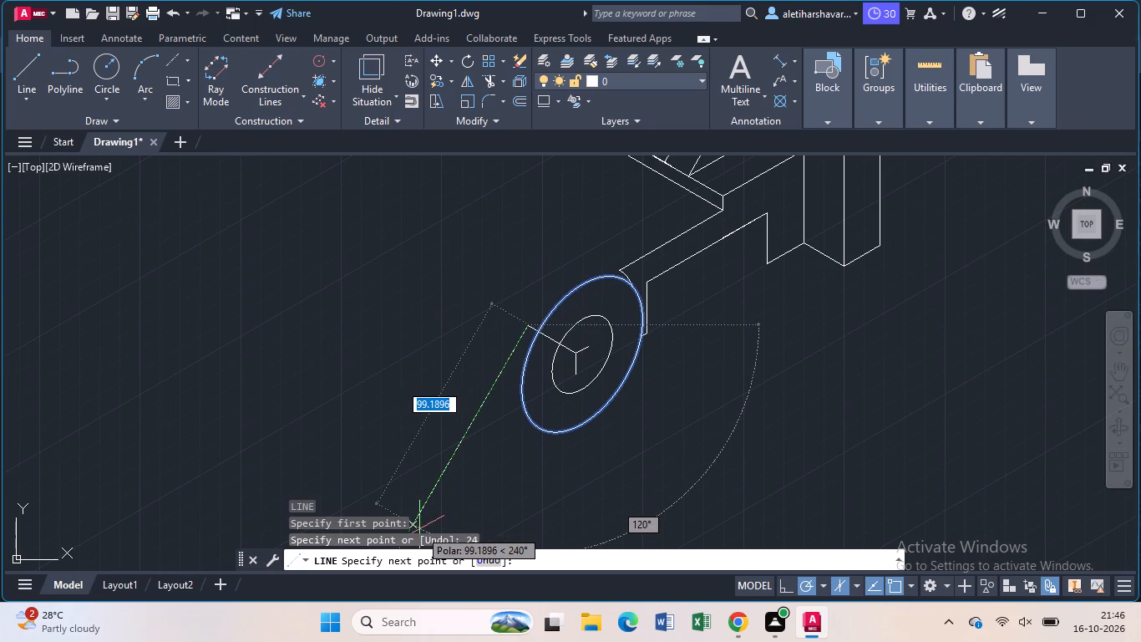
{"action": "key", "text": "Escape"}
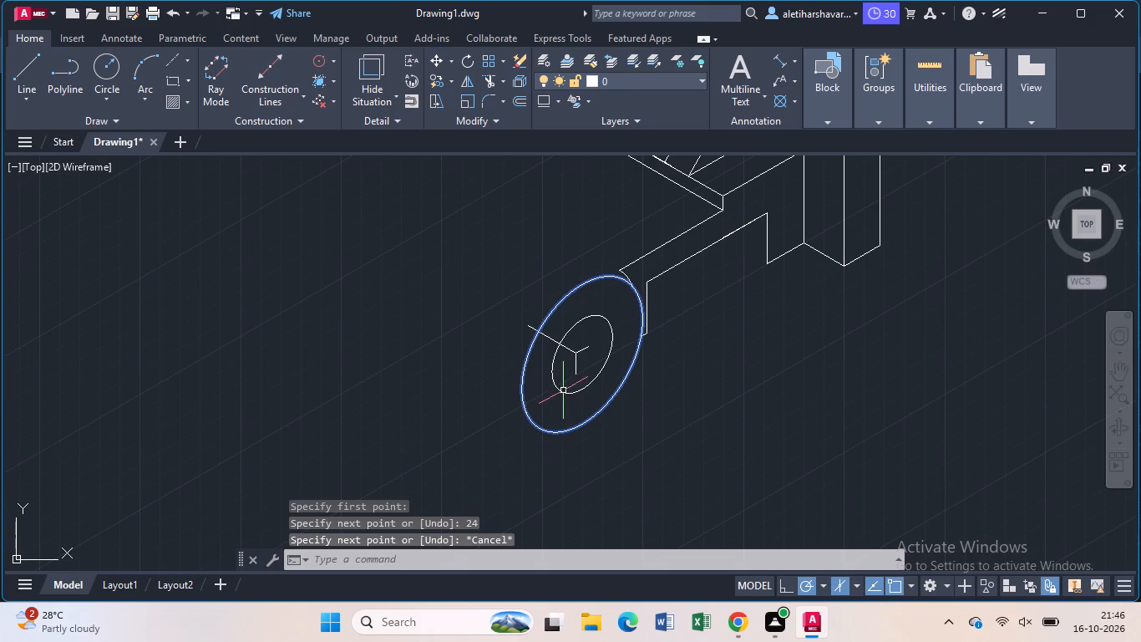
Copy the large and small isocircles from their shared centre to the far end of the 24-long line.
{"action": "left_click", "coordinate": [563, 392]}
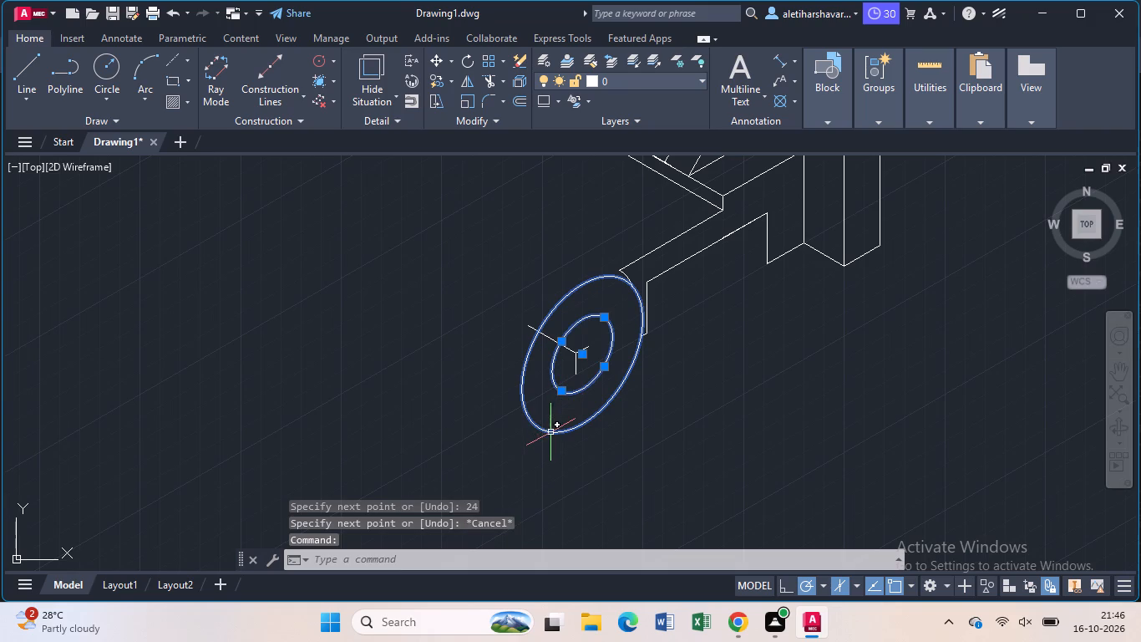
{"action": "left_click", "coordinate": [550, 433]}
{"action": "type", "text": "co"}
{"action": "key", "text": "Return"}
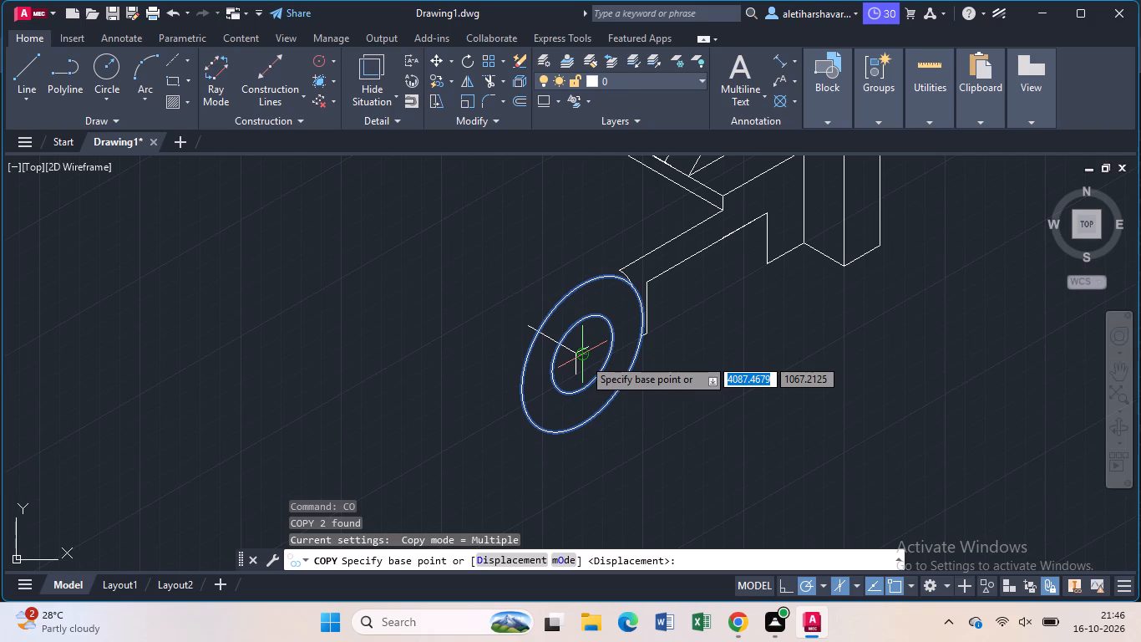
{"action": "scroll", "coordinate": [583, 358], "scroll_direction": "up", "scroll_amount": 1}
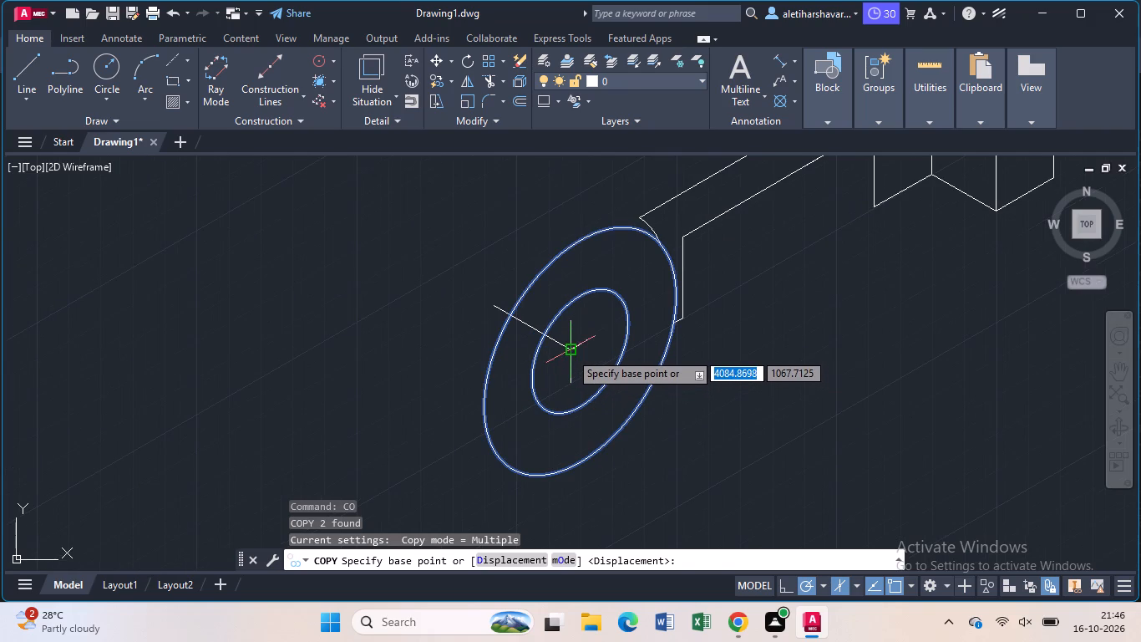
{"action": "left_click", "coordinate": [570, 352]}
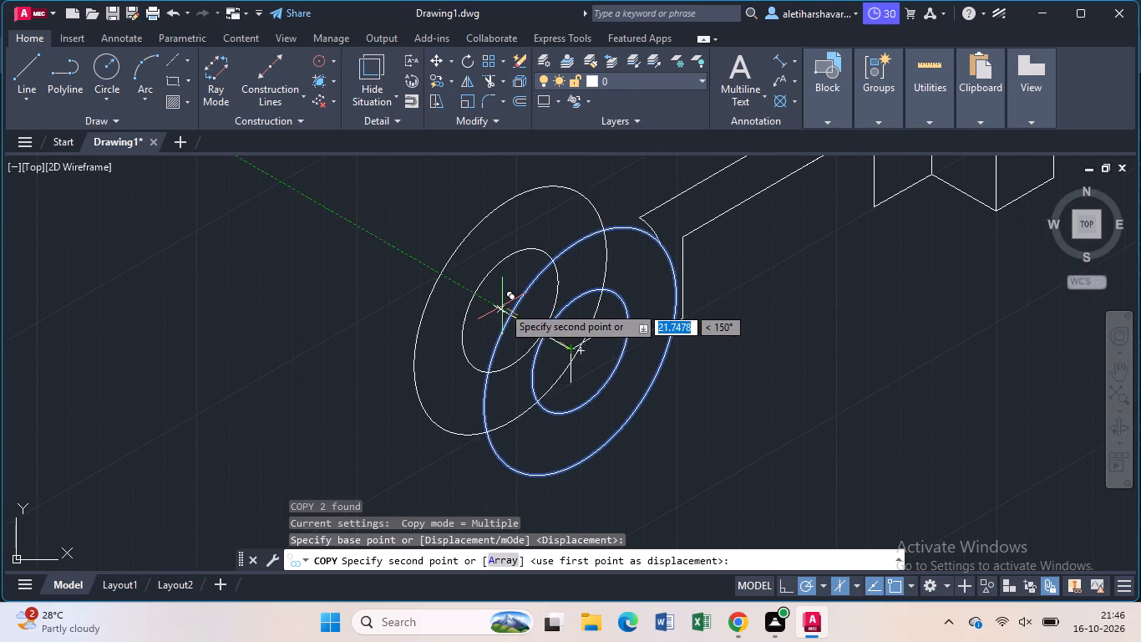
{"action": "left_click", "coordinate": [500, 304]}
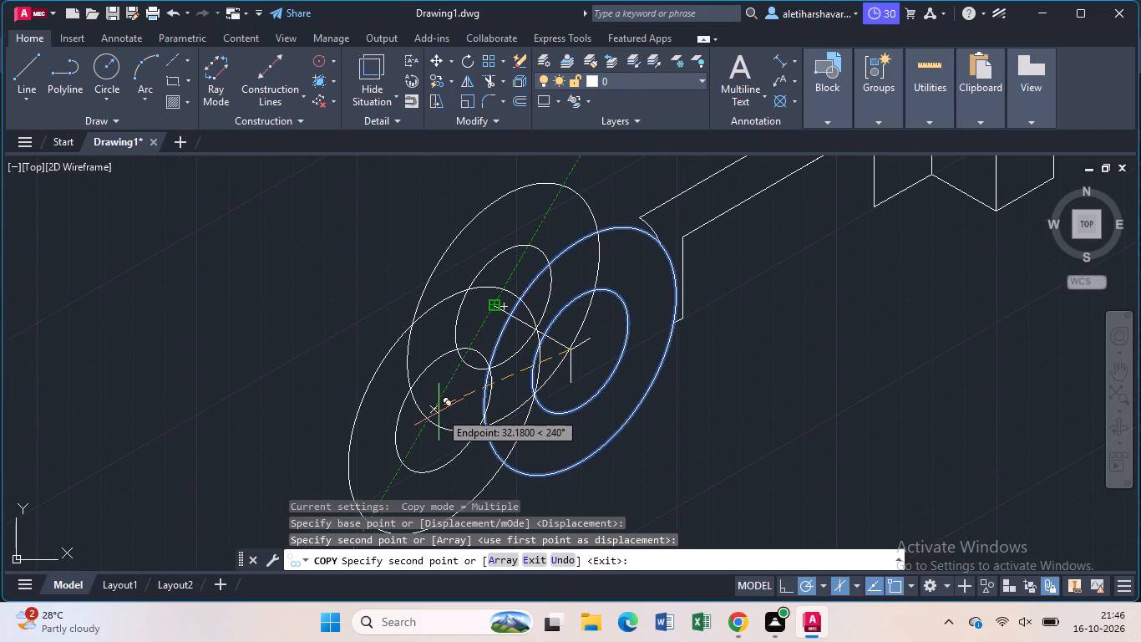
{"action": "key", "text": "Escape"}
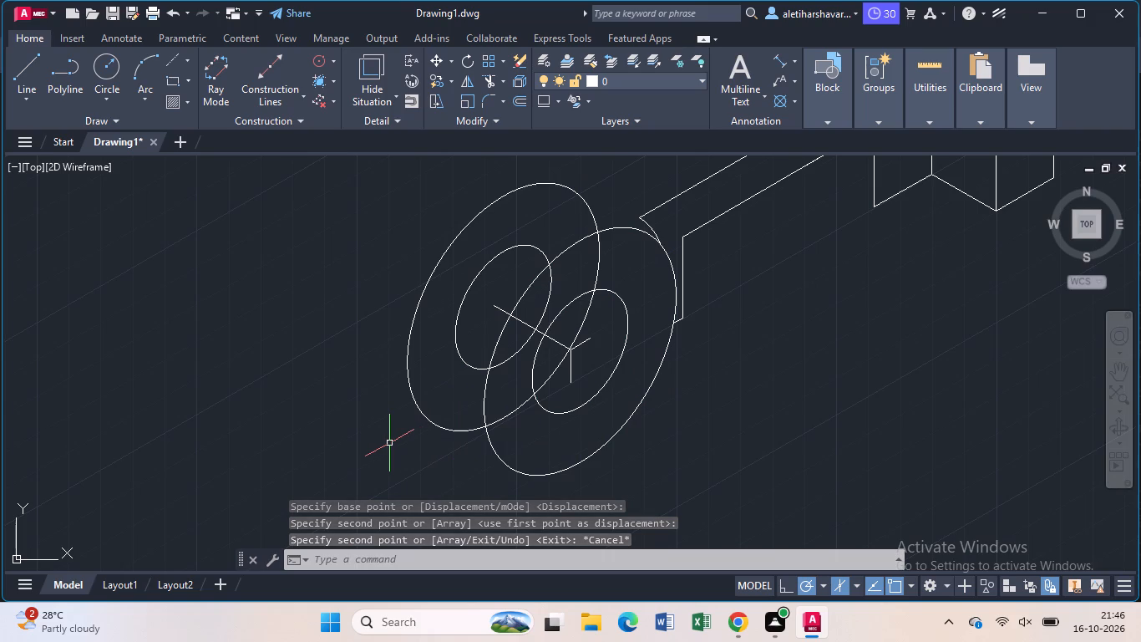
Trim the copied large isocircle's arcs lying inside the front isocircle, and remove the two short line stubs at the front centre.
{"action": "type", "text": "tr"}
{"action": "key", "text": "Return"}
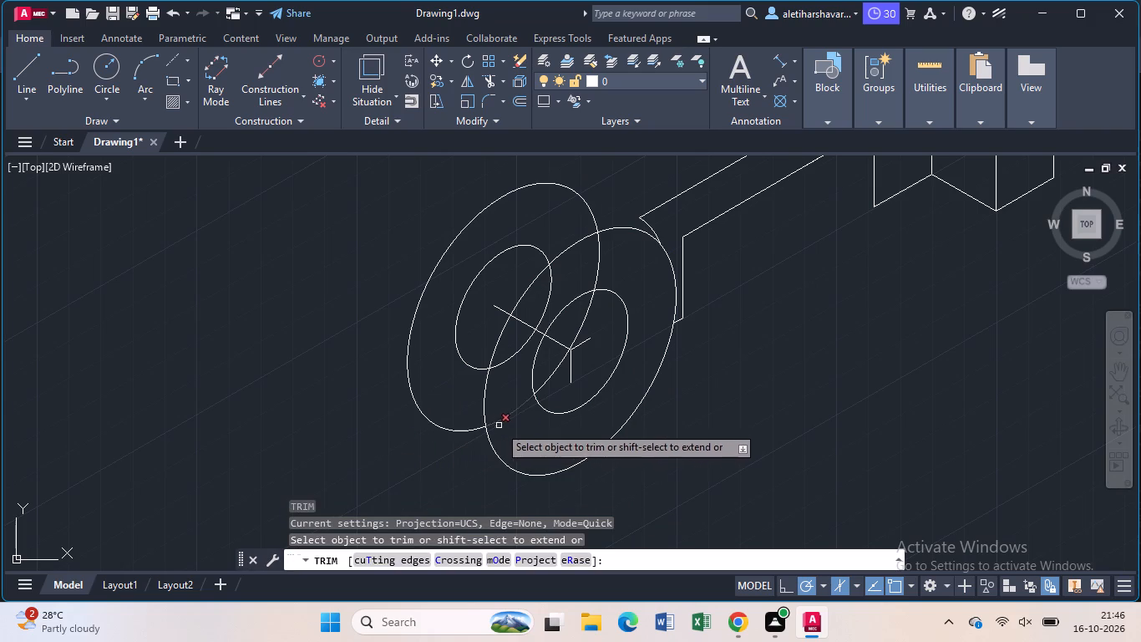
{"action": "left_click", "coordinate": [506, 417]}
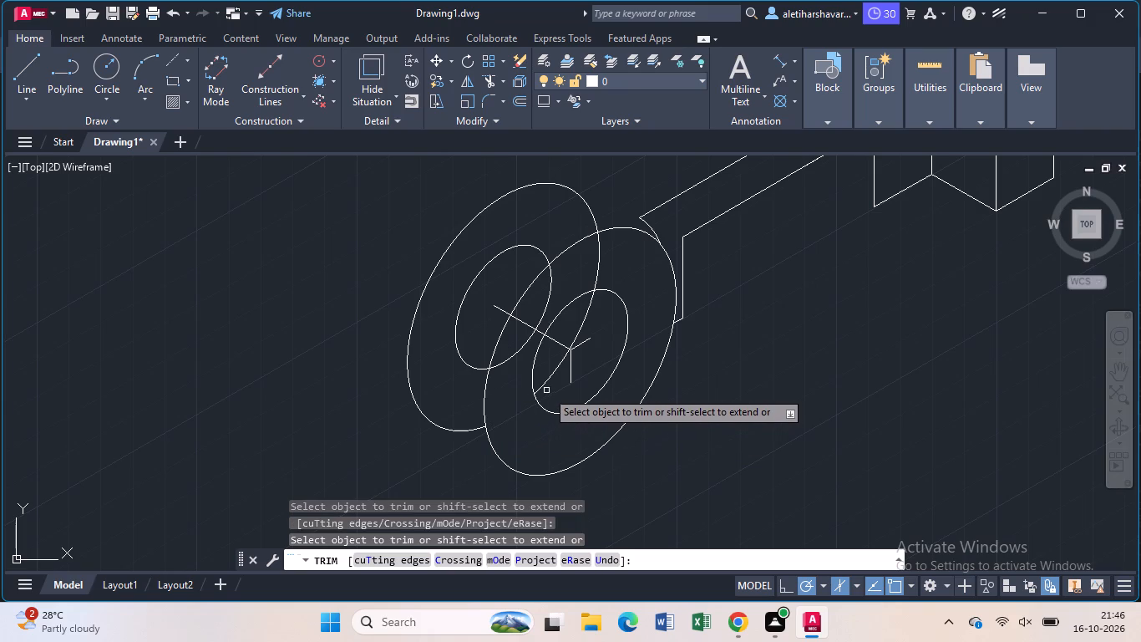
{"action": "left_click", "coordinate": [546, 384]}
{"action": "left_click", "coordinate": [573, 372]}
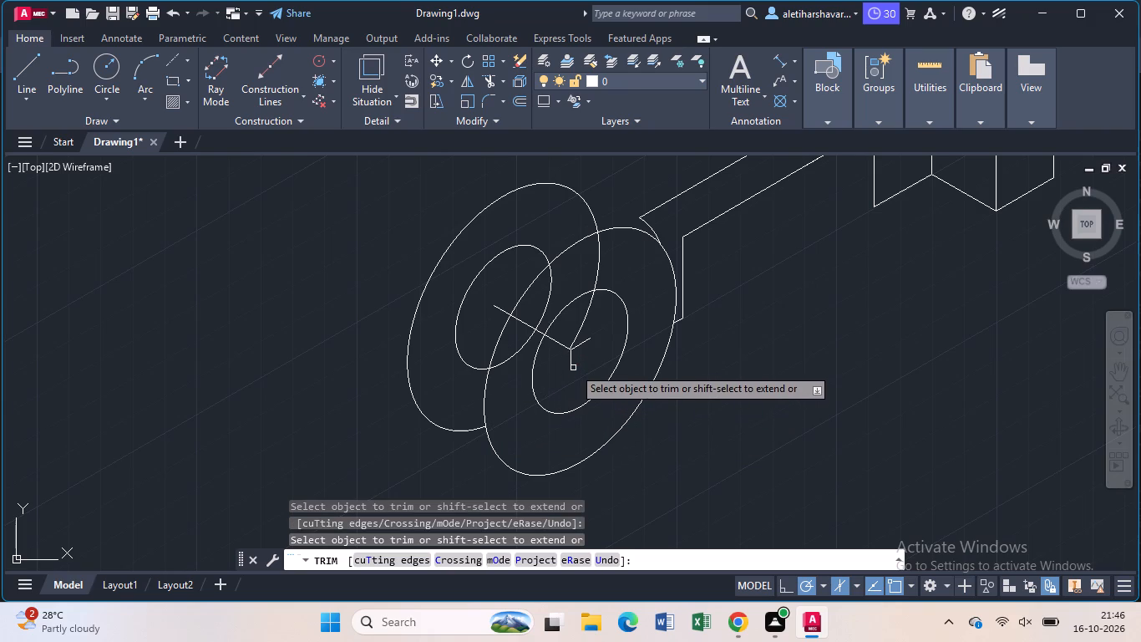
{"action": "left_click", "coordinate": [573, 367]}
{"action": "left_click", "coordinate": [581, 345]}
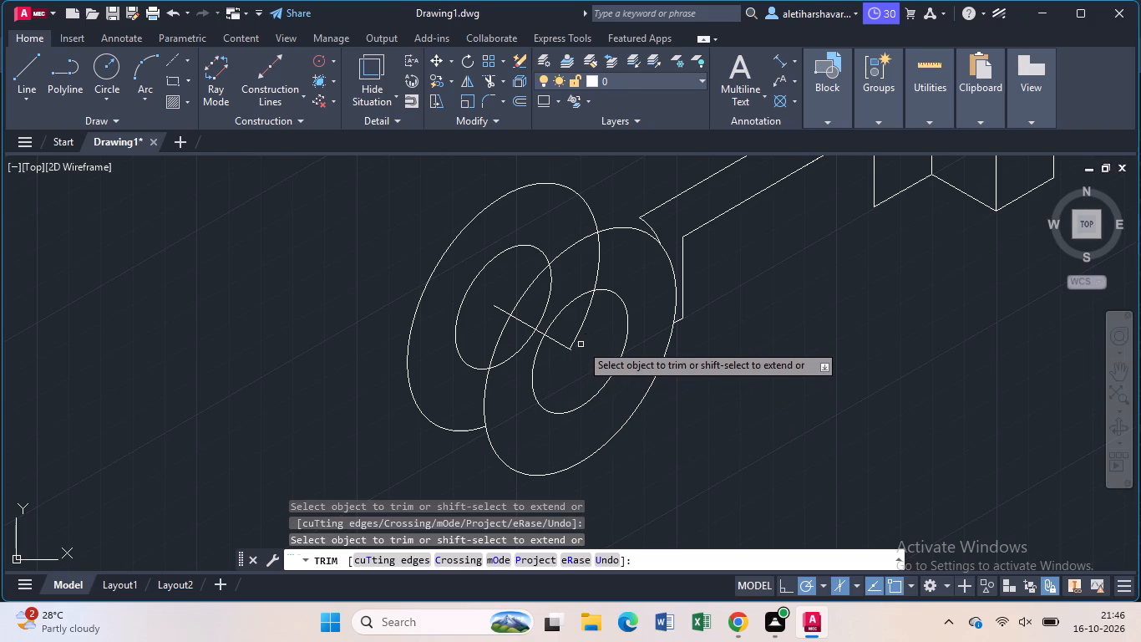
{"action": "left_click", "coordinate": [580, 335]}
{"action": "left_click", "coordinate": [597, 271]}
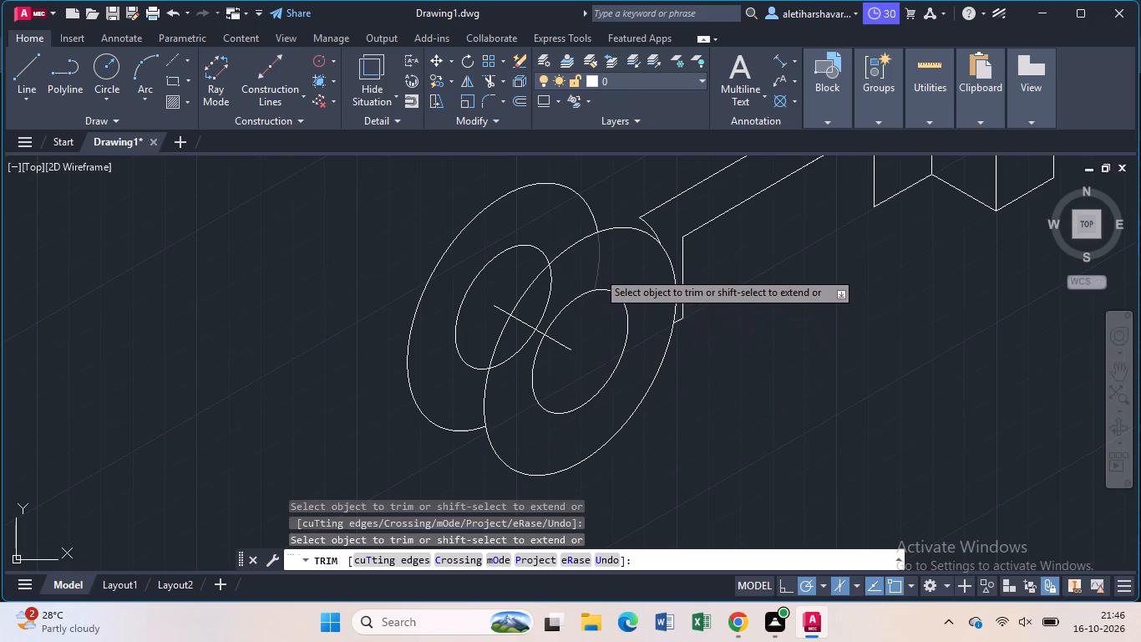
Trim away all remaining arcs of the copied small isocircle behind the front face.
{"action": "left_click", "coordinate": [551, 293]}
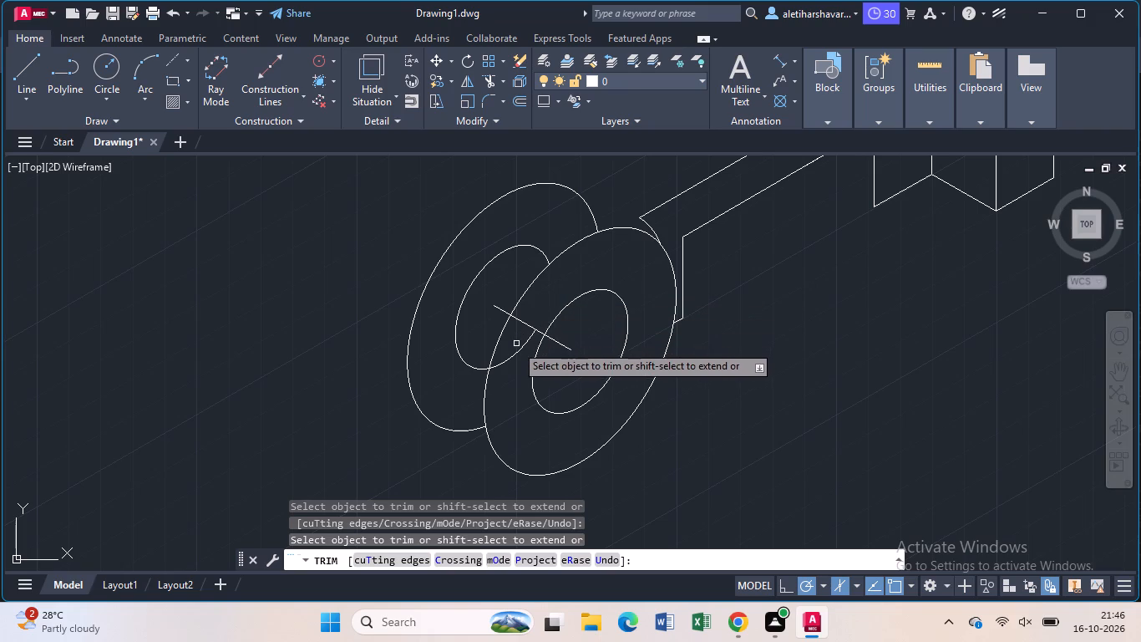
{"action": "left_click", "coordinate": [515, 355]}
{"action": "left_click", "coordinate": [464, 365]}
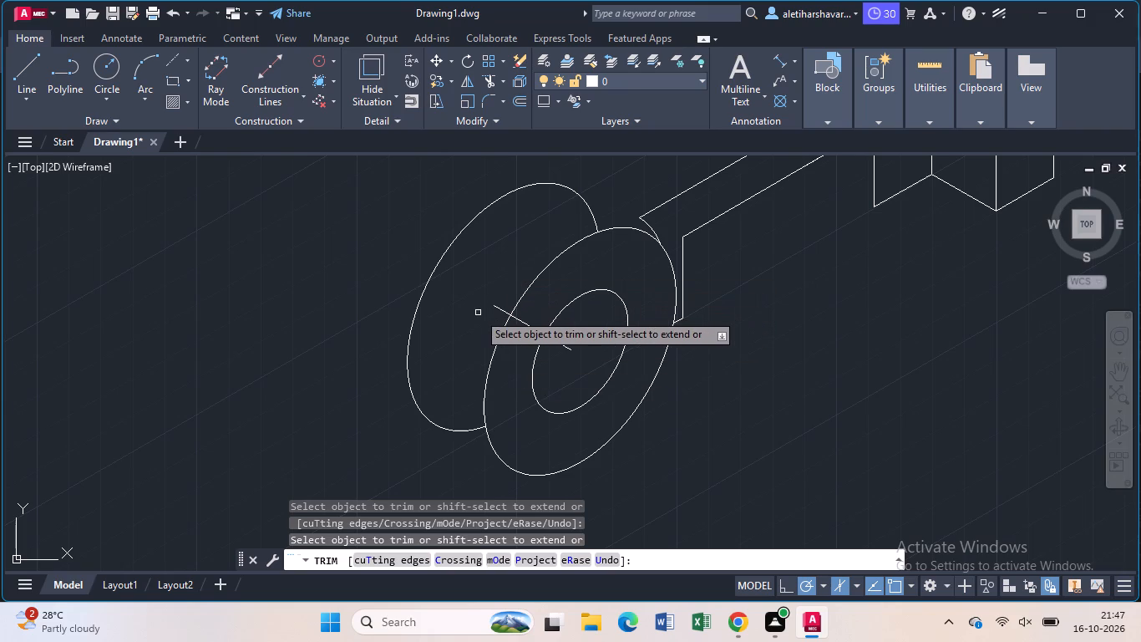
{"action": "key", "text": "Escape"}
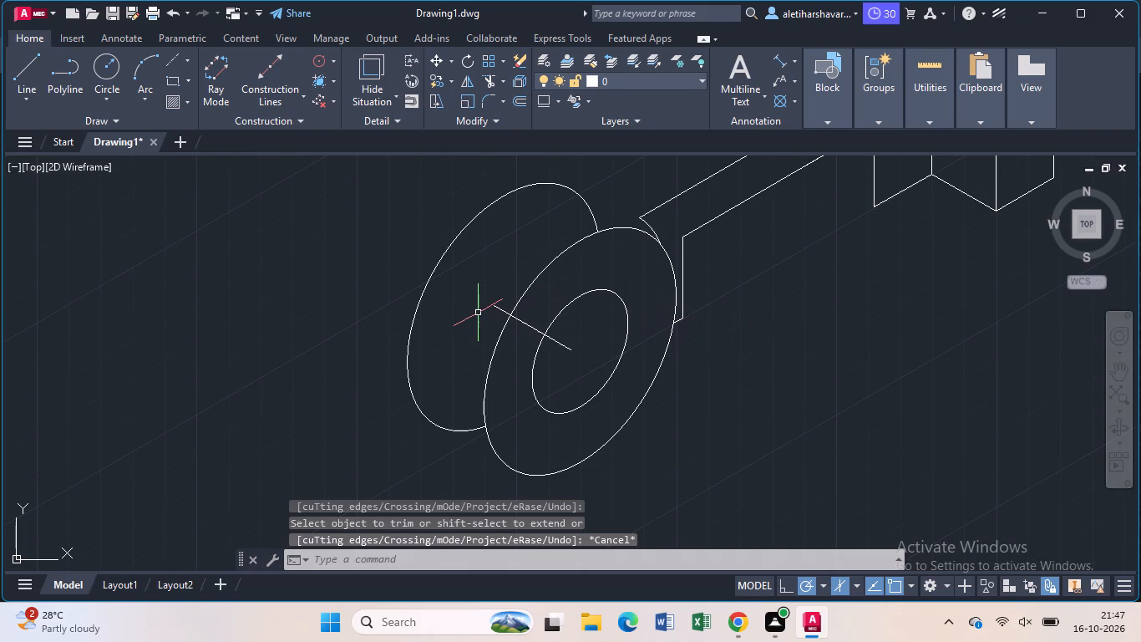
Draw a line joining the lower edges of the rear and front large isocircles.
{"action": "key", "text": "l"}
{"action": "key", "text": "Return"}
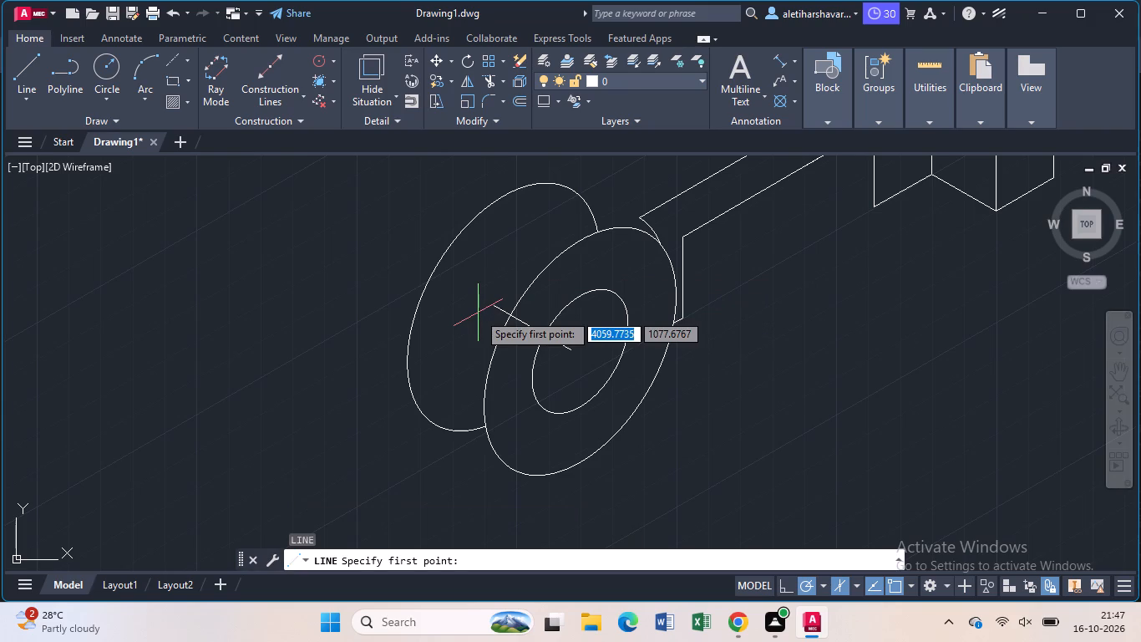
{"action": "left_click", "coordinate": [434, 427]}
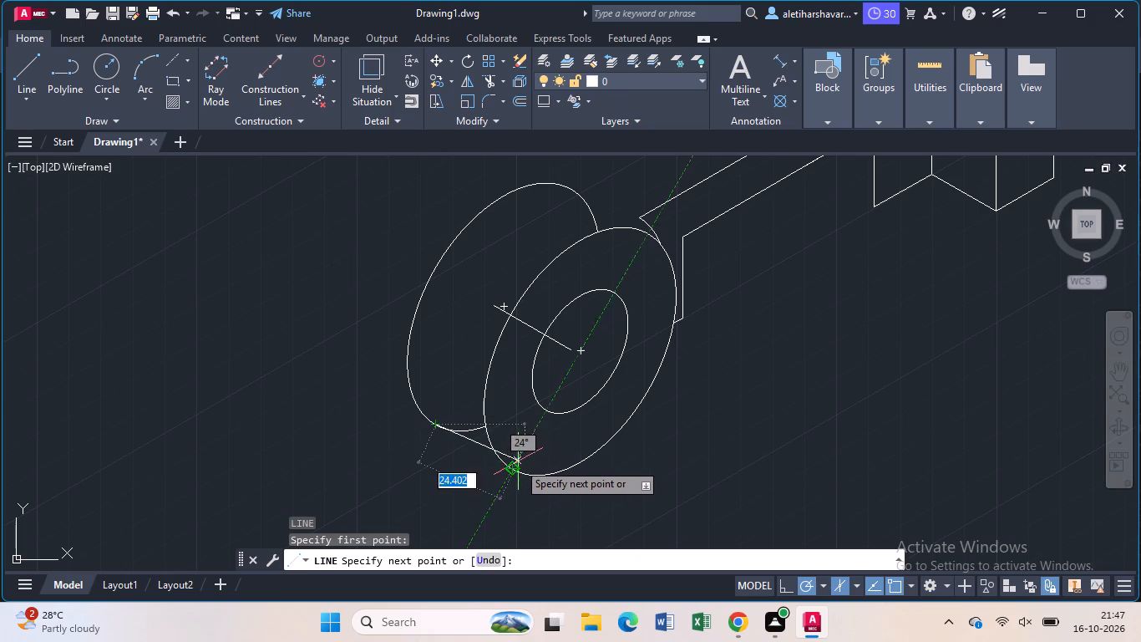
{"action": "left_click", "coordinate": [512, 471]}
{"action": "key", "text": "Escape"}
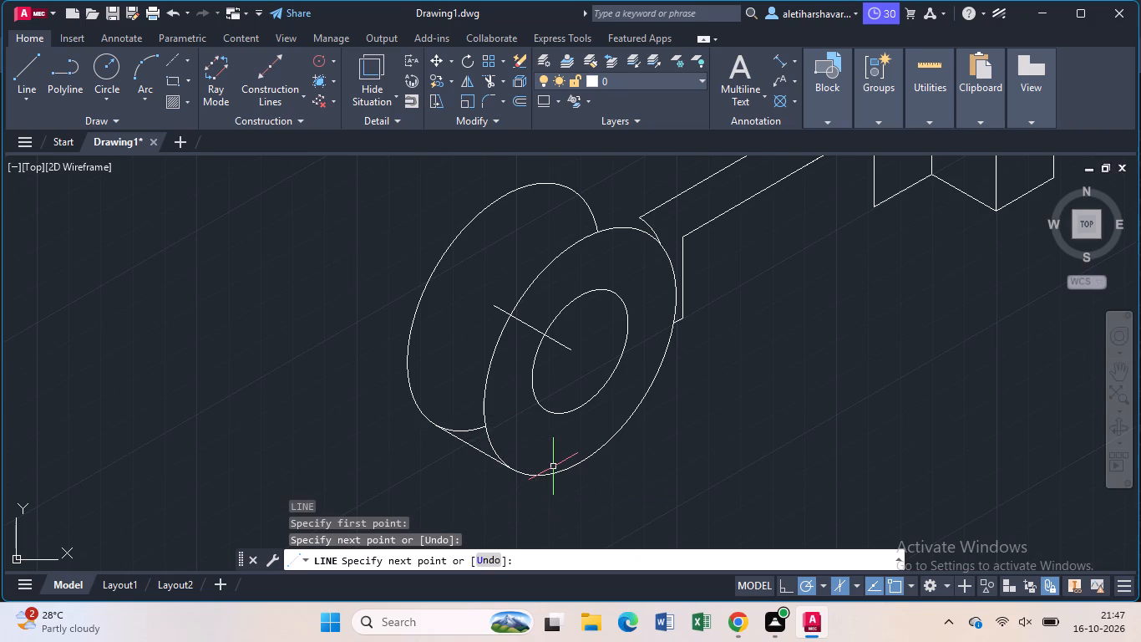
Trim the rear large isocircle's arc between the lower joining line and the front isocircle.
{"action": "type", "text": "tr"}
{"action": "key", "text": "Return"}
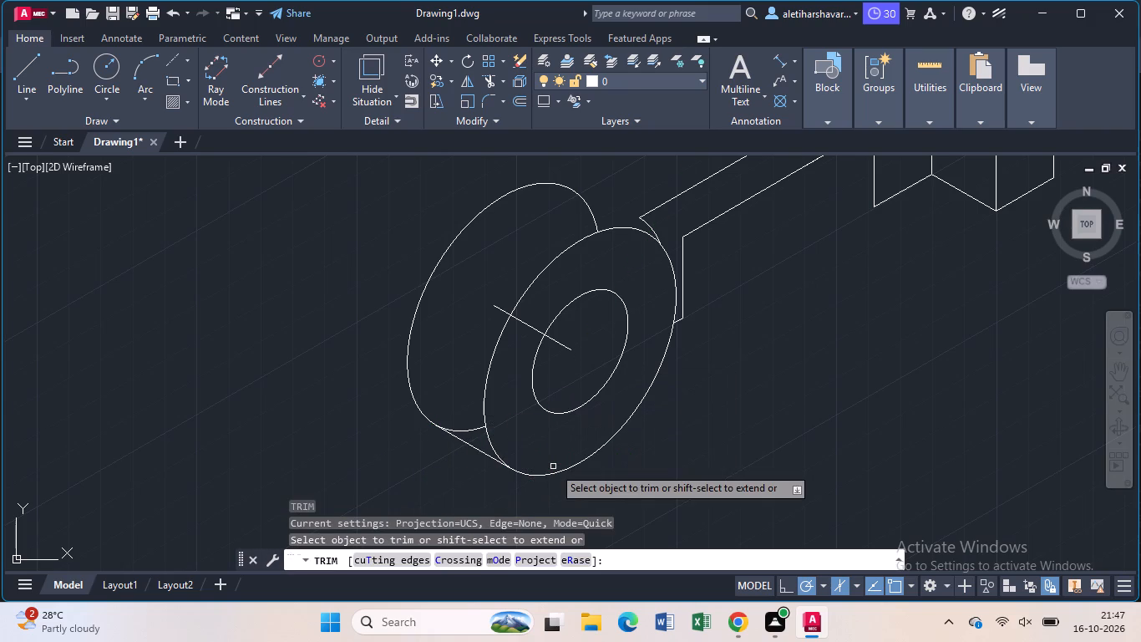
{"action": "left_click", "coordinate": [469, 429]}
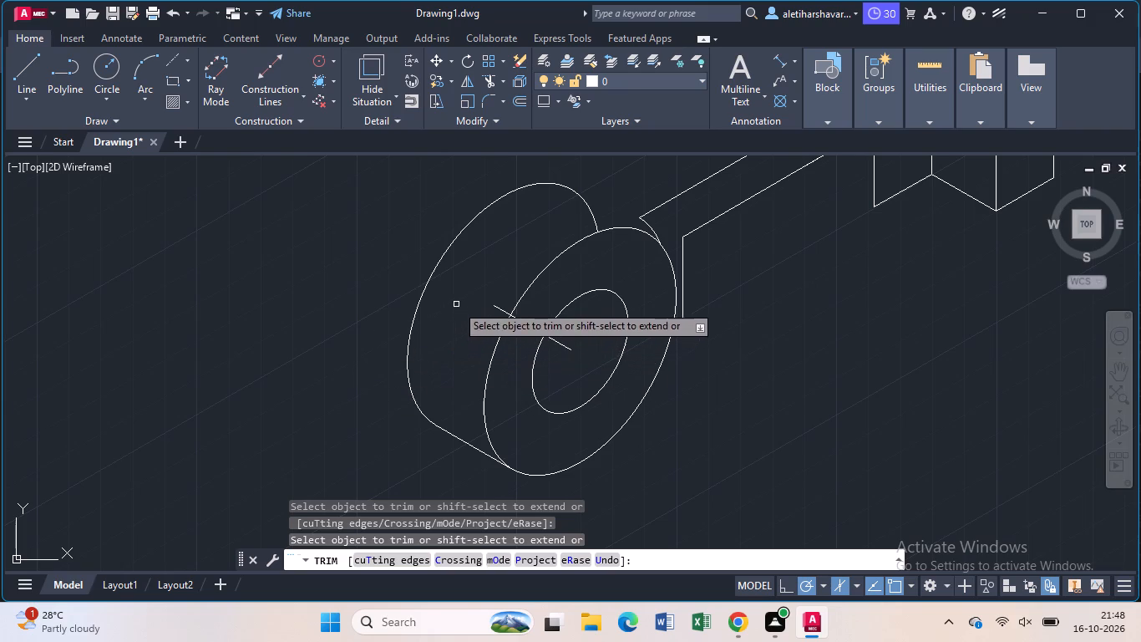
{"action": "middle_click_drag", "start_coordinate": [503, 264], "coordinate": [459, 408]}
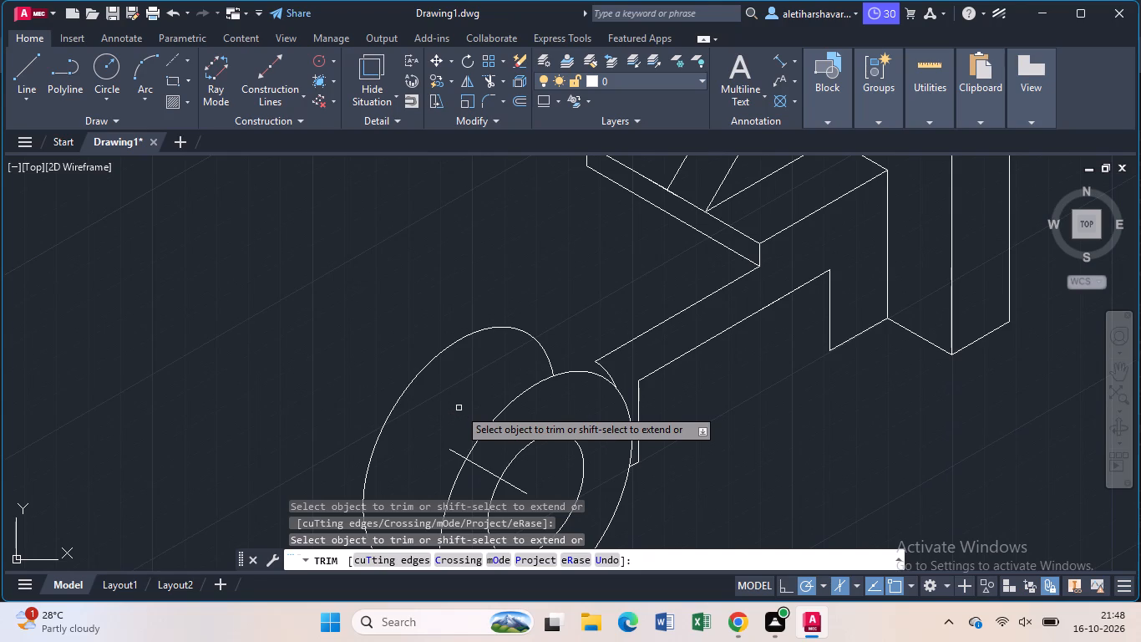
{"action": "key", "text": "l"}
{"action": "key", "text": "Return"}
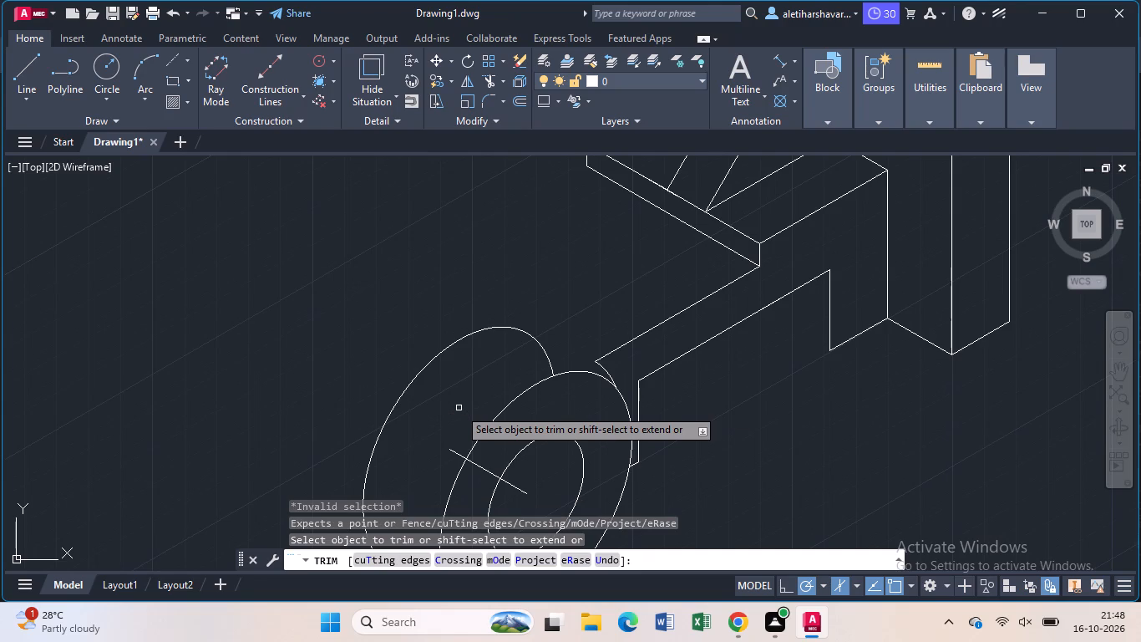
{"action": "key", "text": "Escape"}
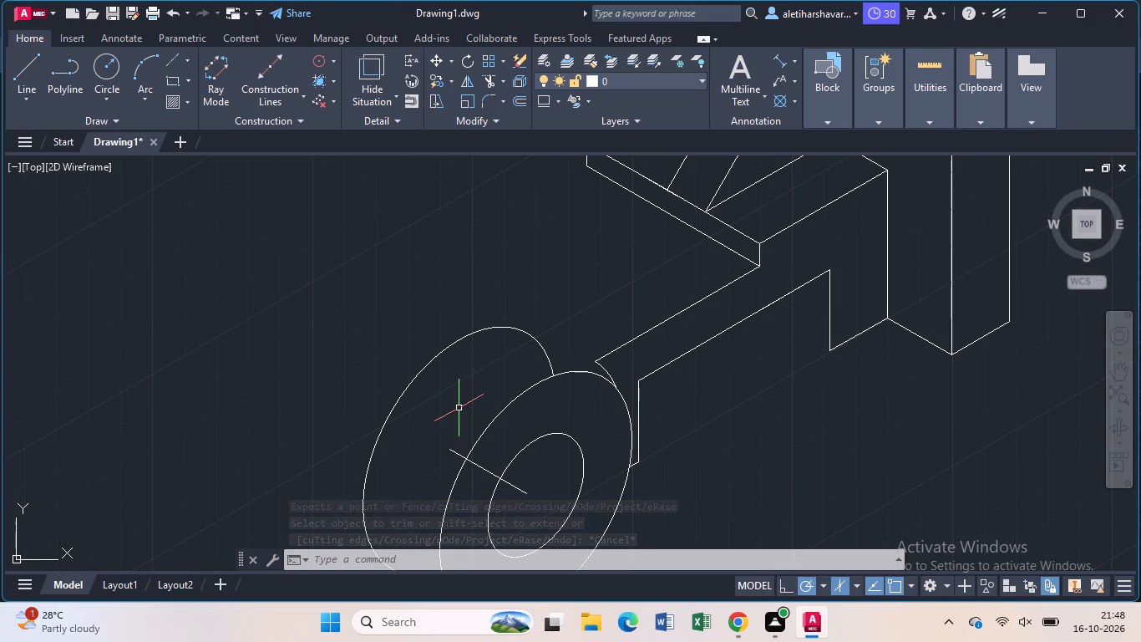
Open the properties with nothing selected and set the current linetype to one of the loaded linetypes beginning with A.
{"action": "middle_click_drag", "start_coordinate": [471, 405], "coordinate": [450, 337]}
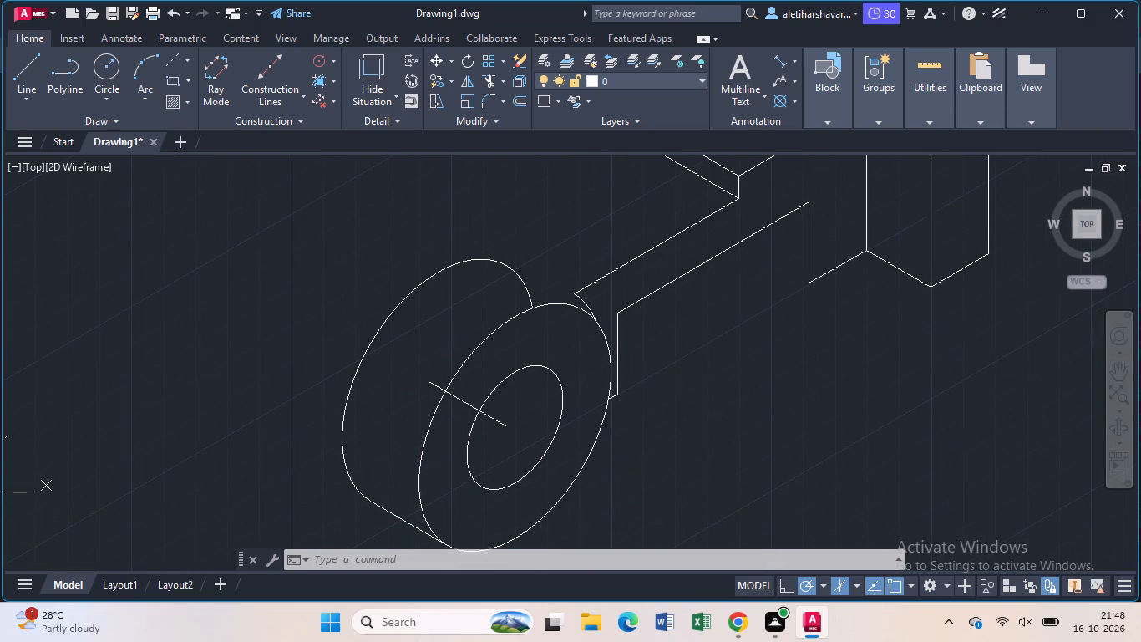
{"action": "key", "text": "ctrl+1"}
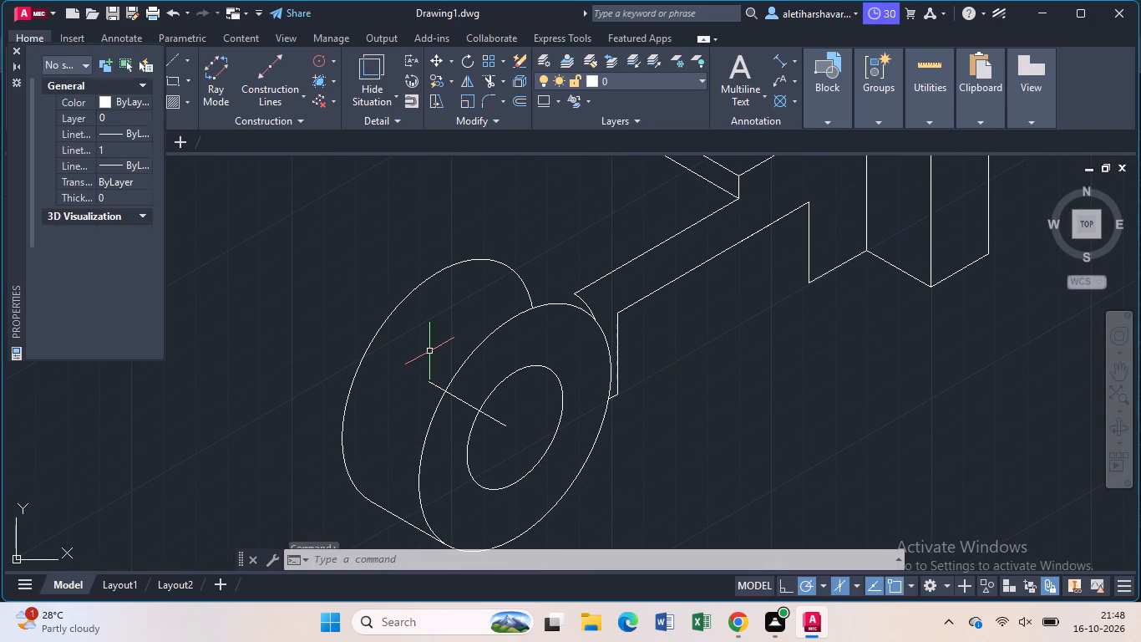
{"action": "left_click", "coordinate": [155, 134]}
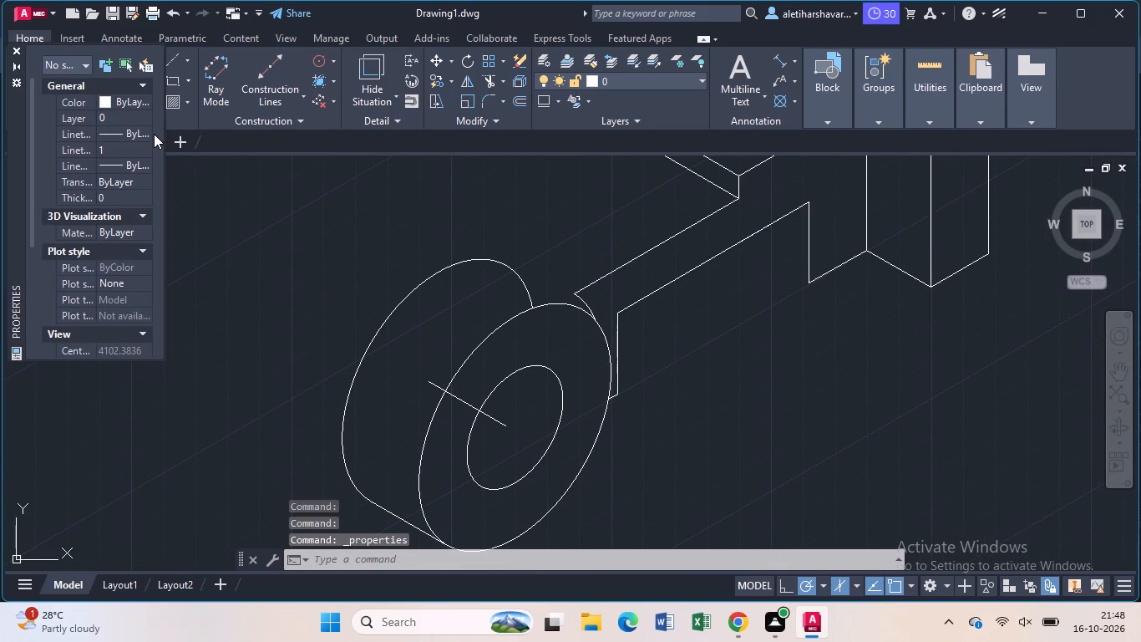
{"action": "left_click", "coordinate": [150, 134]}
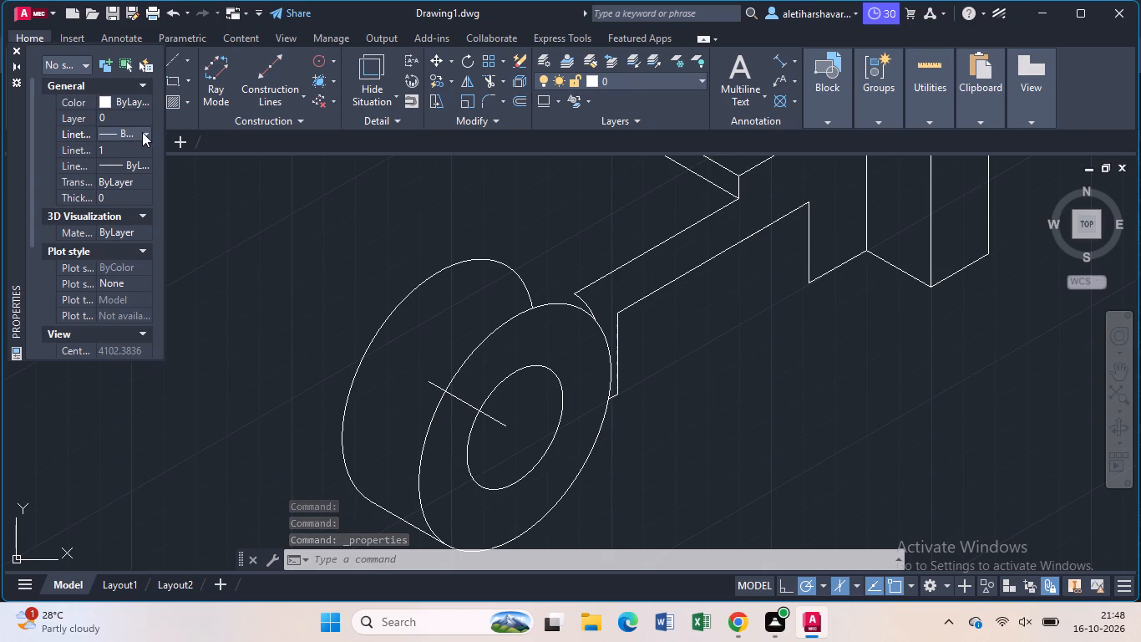
{"action": "left_click", "coordinate": [142, 132]}
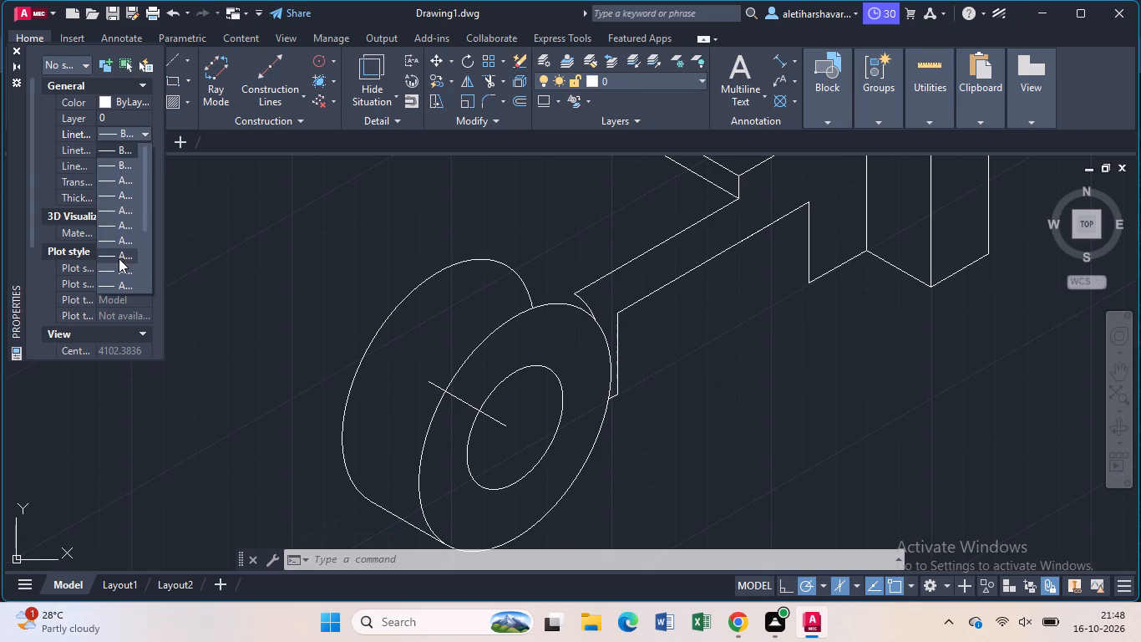
{"action": "left_click", "coordinate": [119, 258]}
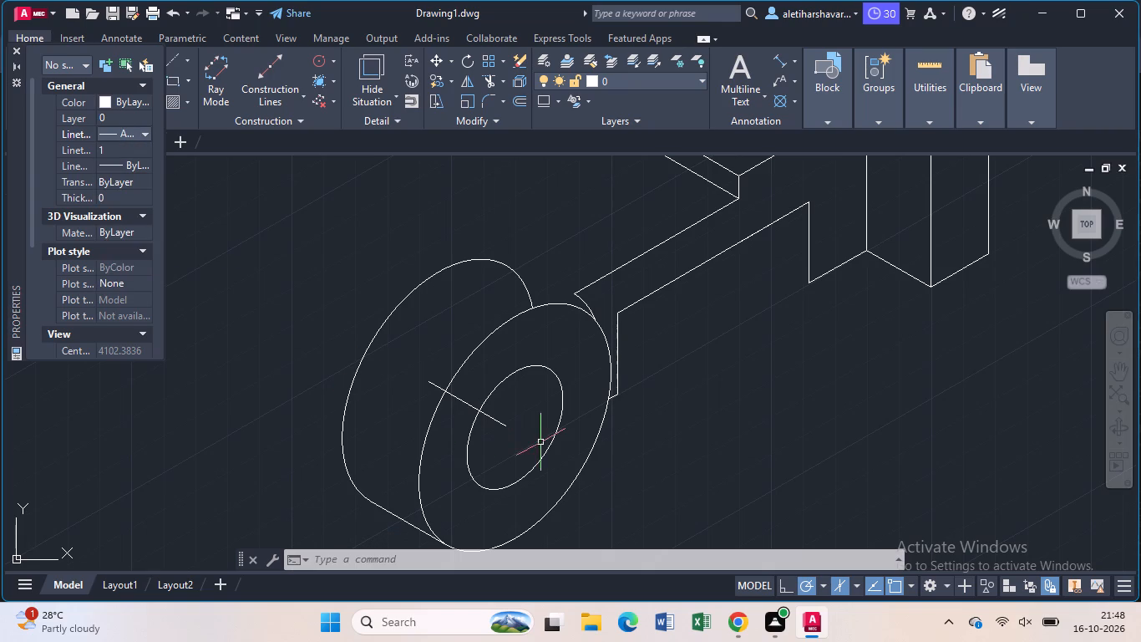
Draw a dash-dot line from the boss hole's front centre to the large isocircles' upper intersection, continuing 66 along 150°.
{"action": "key", "text": "l"}
{"action": "key", "text": "Return"}
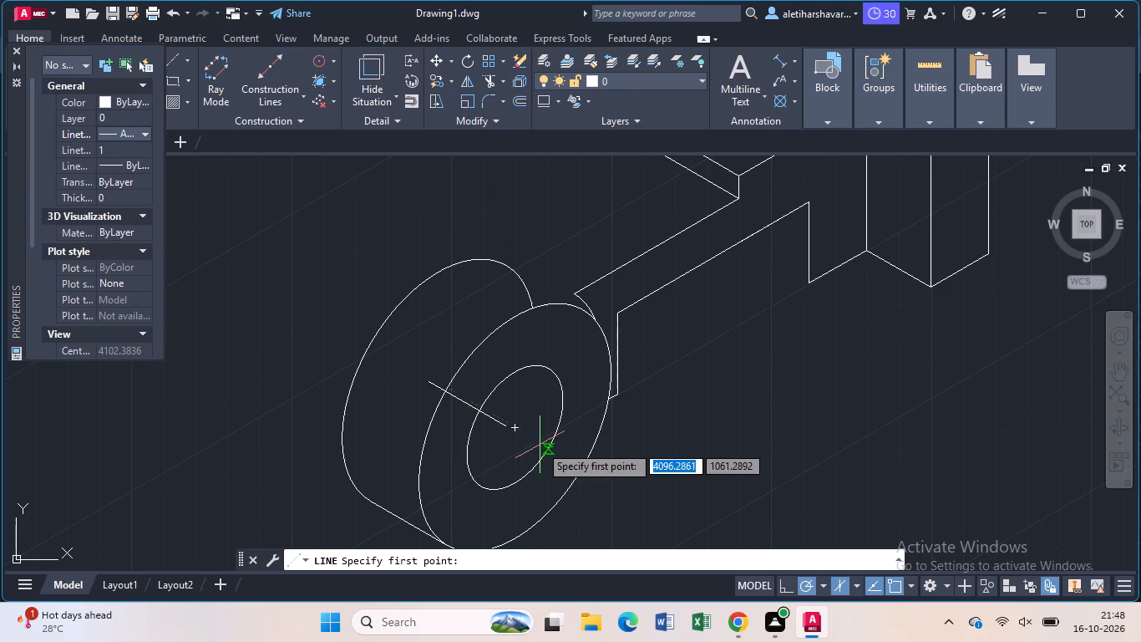
{"action": "left_click", "coordinate": [517, 431]}
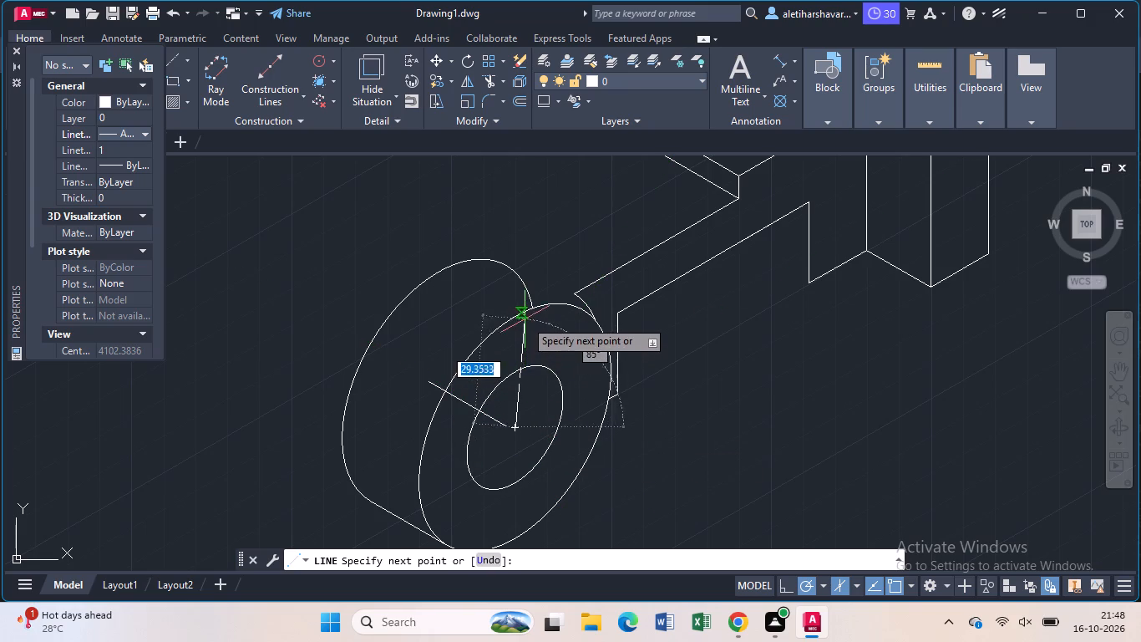
{"action": "left_click", "coordinate": [532, 309]}
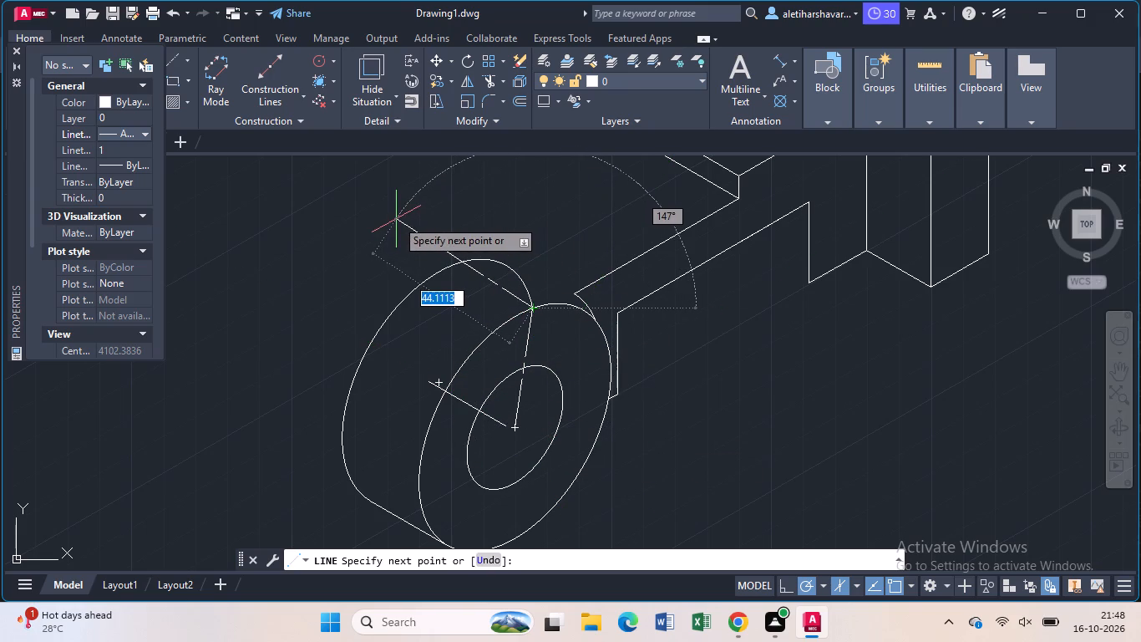
{"action": "scroll", "coordinate": [396, 219], "scroll_direction": "down", "scroll_amount": 2}
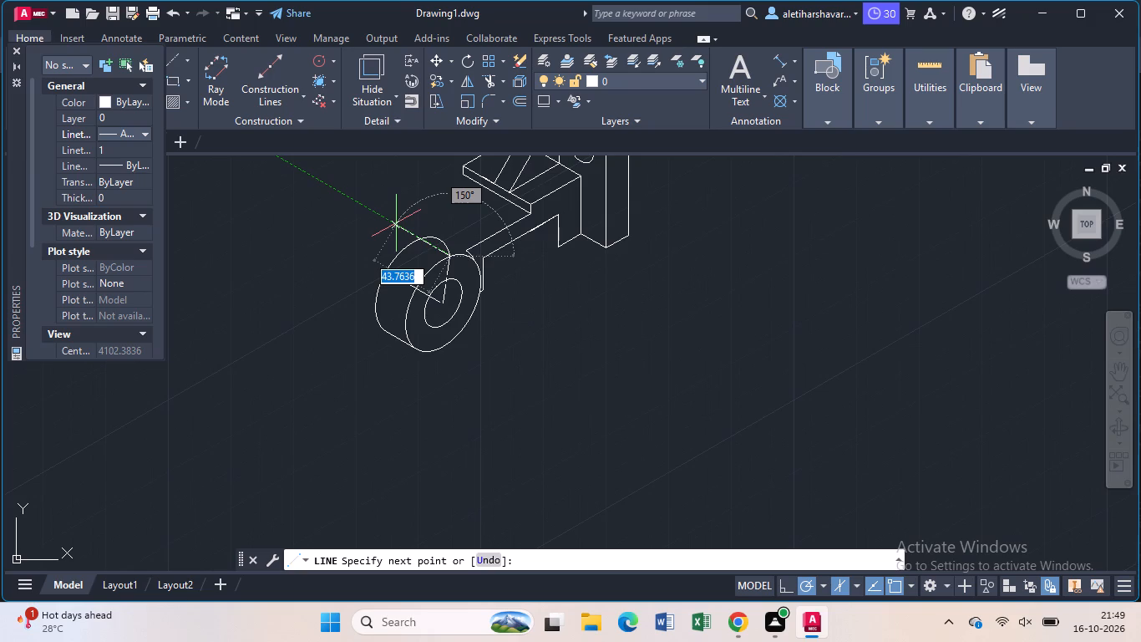
{"action": "scroll", "coordinate": [396, 223], "scroll_direction": "down", "scroll_amount": 1}
{"action": "middle_click_drag", "start_coordinate": [396, 223], "coordinate": [450, 399]}
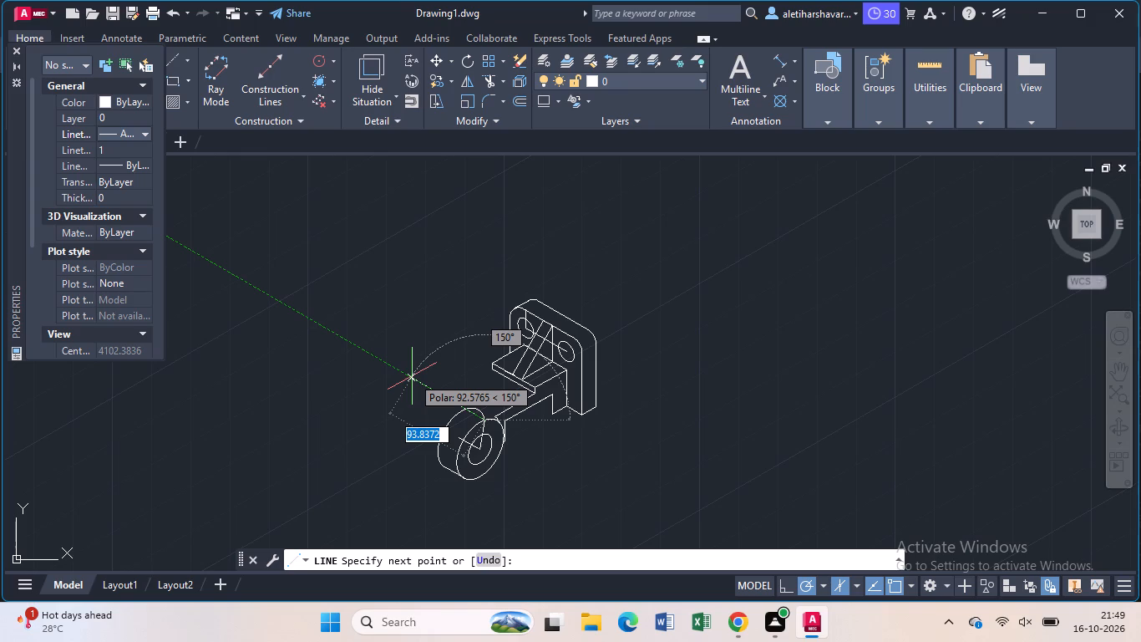
{"action": "type", "text": "66"}
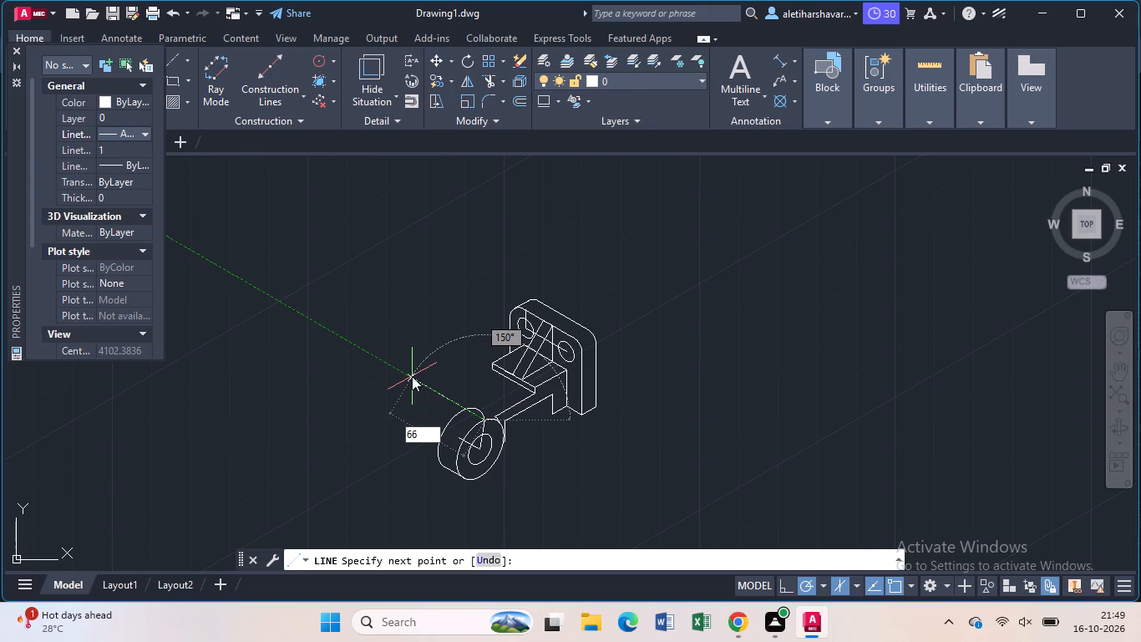
{"action": "key", "text": "Return"}
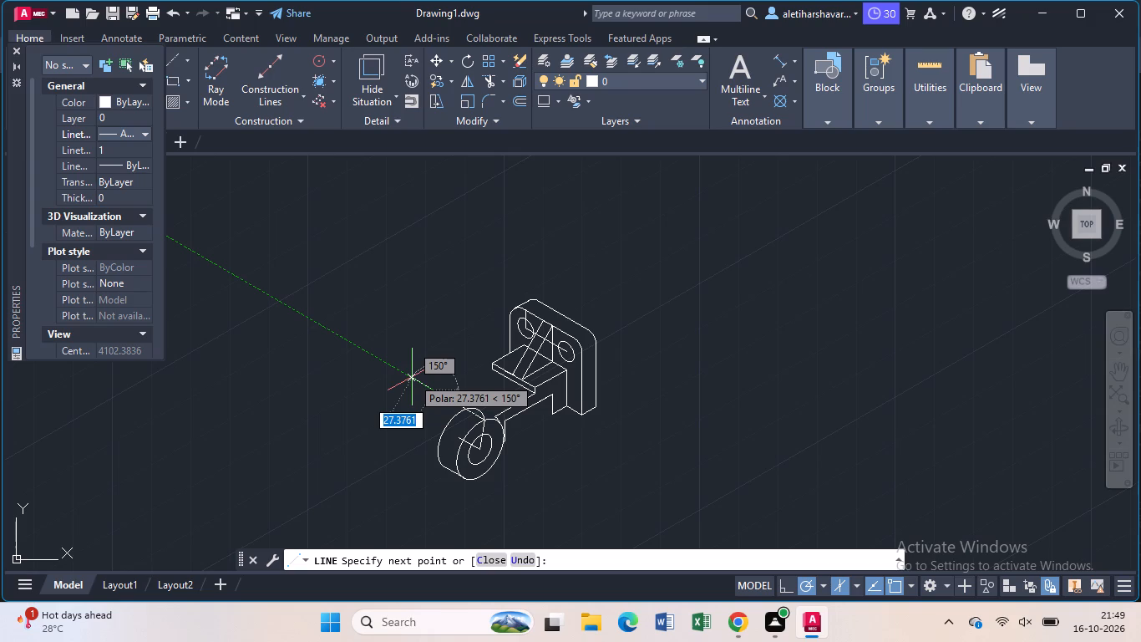
{"action": "key", "text": "Escape"}
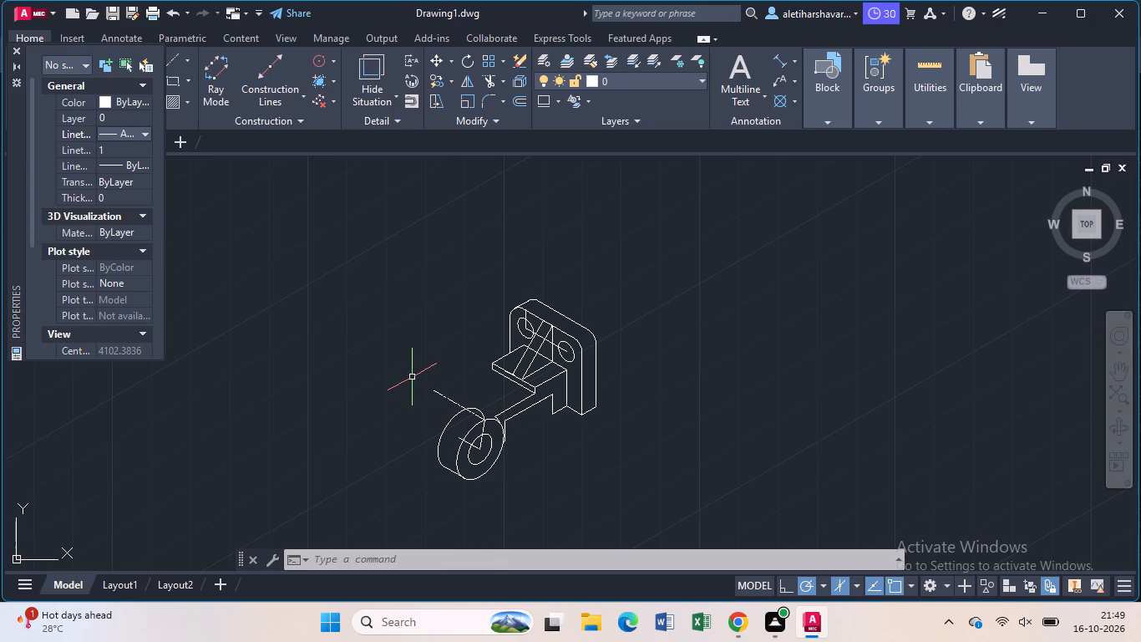
Draw a dash-dot line 66 long at 150° from the centre of the boss's front hole.
{"action": "scroll", "coordinate": [412, 377], "scroll_direction": "up", "scroll_amount": 1}
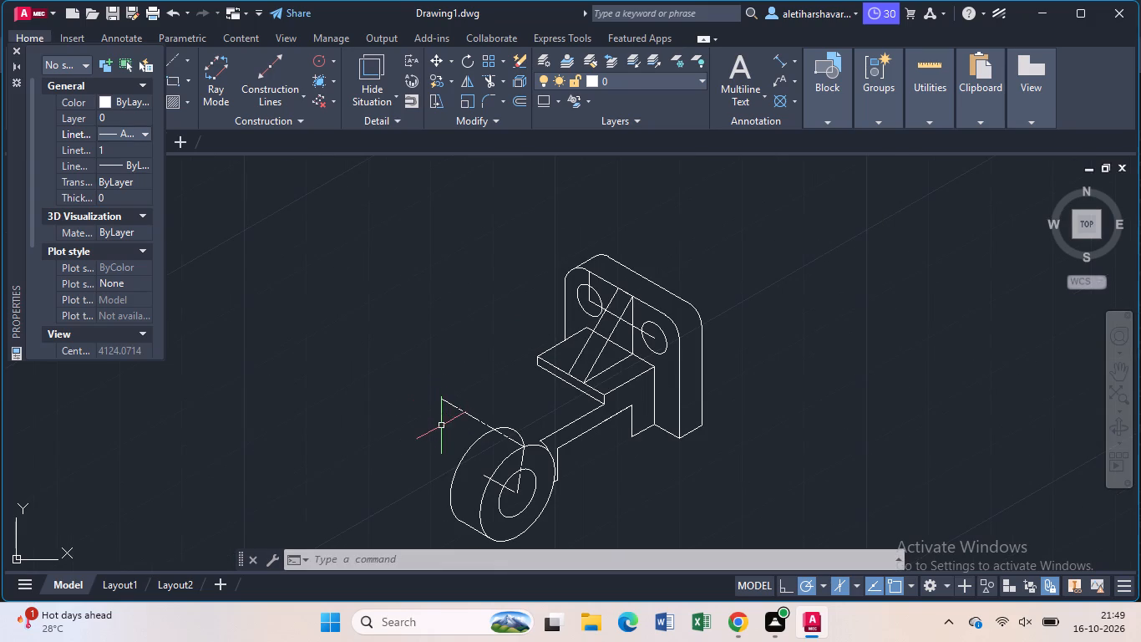
{"action": "middle_click_drag", "start_coordinate": [440, 427], "coordinate": [432, 360]}
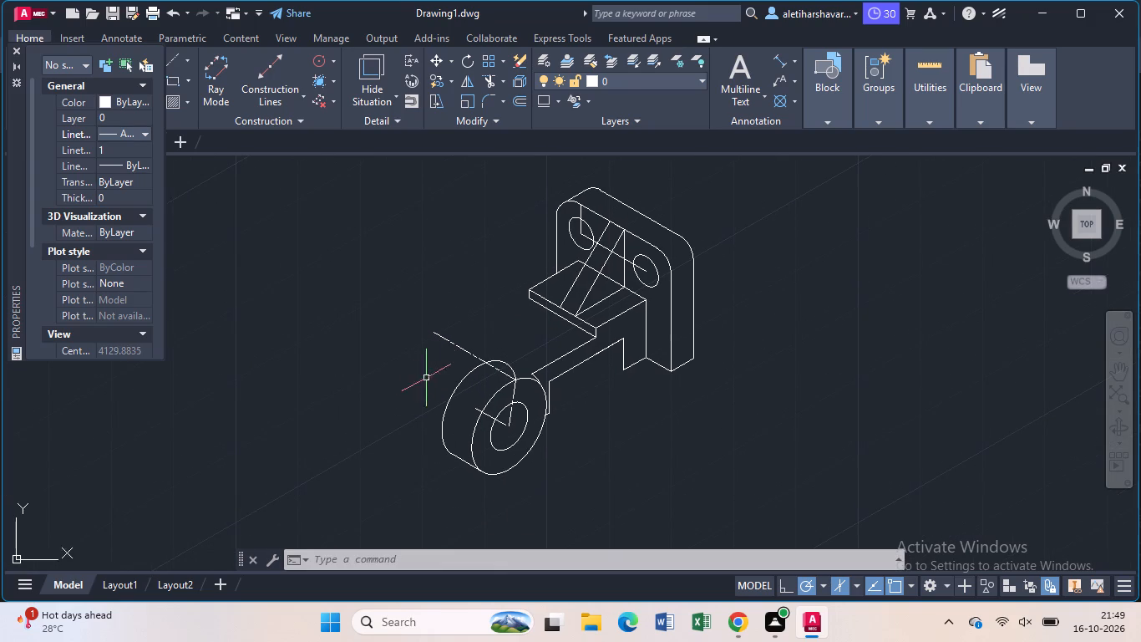
{"action": "scroll", "coordinate": [424, 380], "scroll_direction": "up", "scroll_amount": 1}
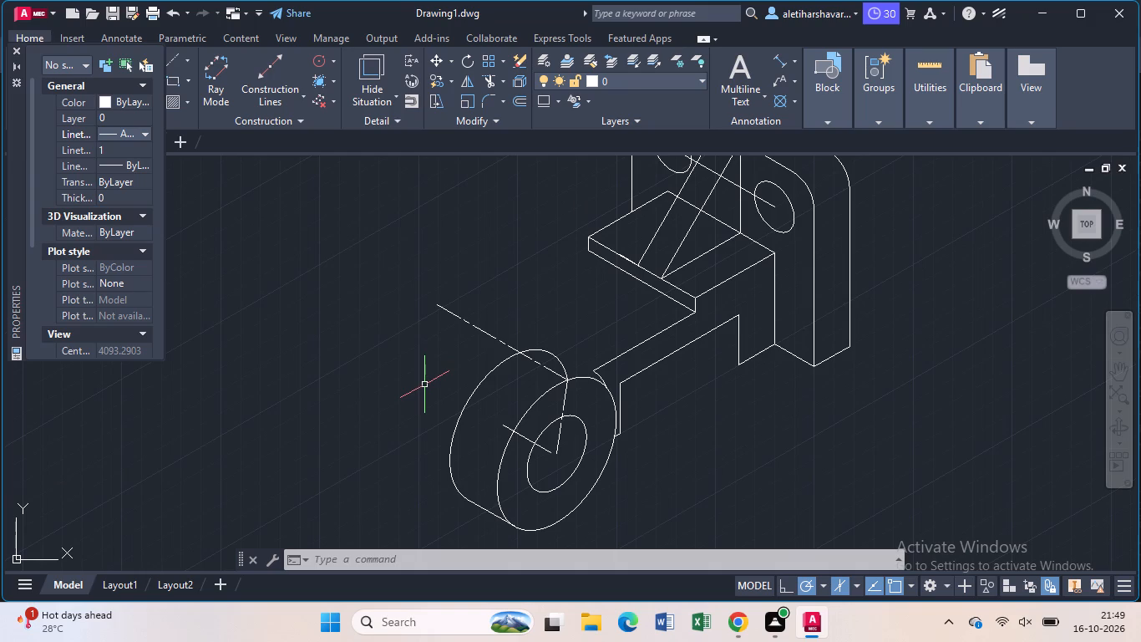
{"action": "key", "text": "l"}
{"action": "key", "text": "Return"}
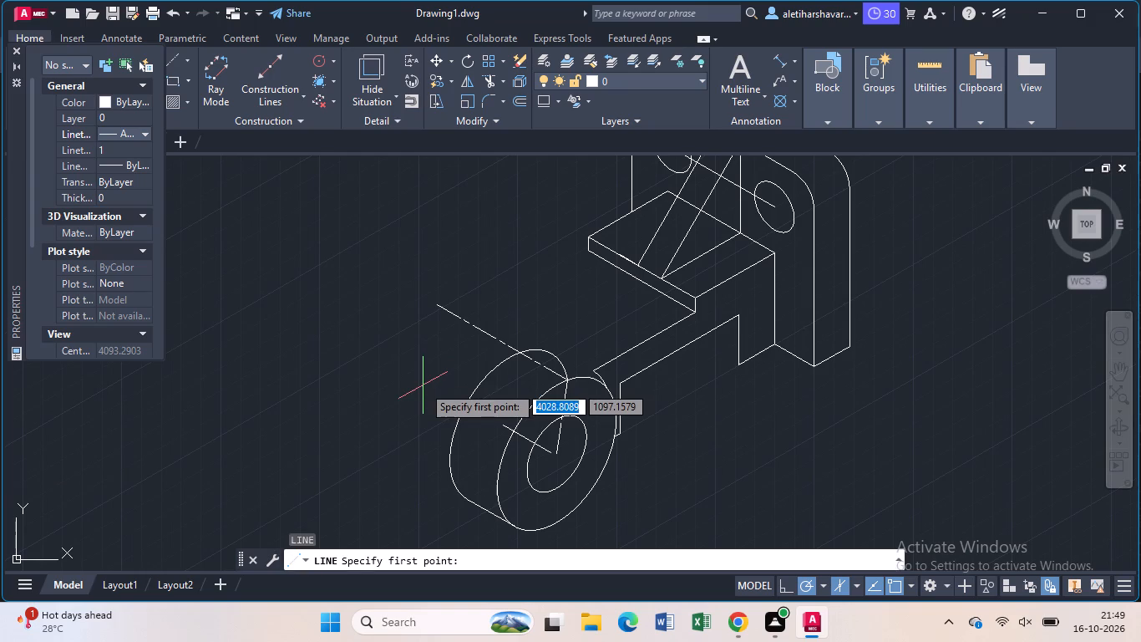
{"action": "left_click", "coordinate": [561, 459]}
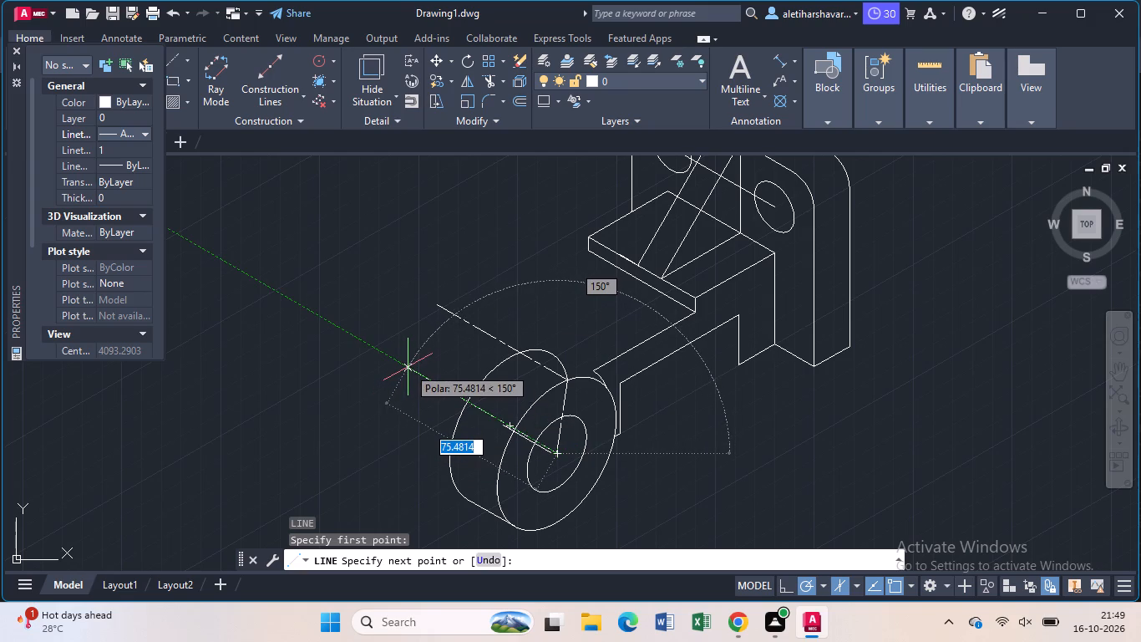
{"action": "type", "text": "66"}
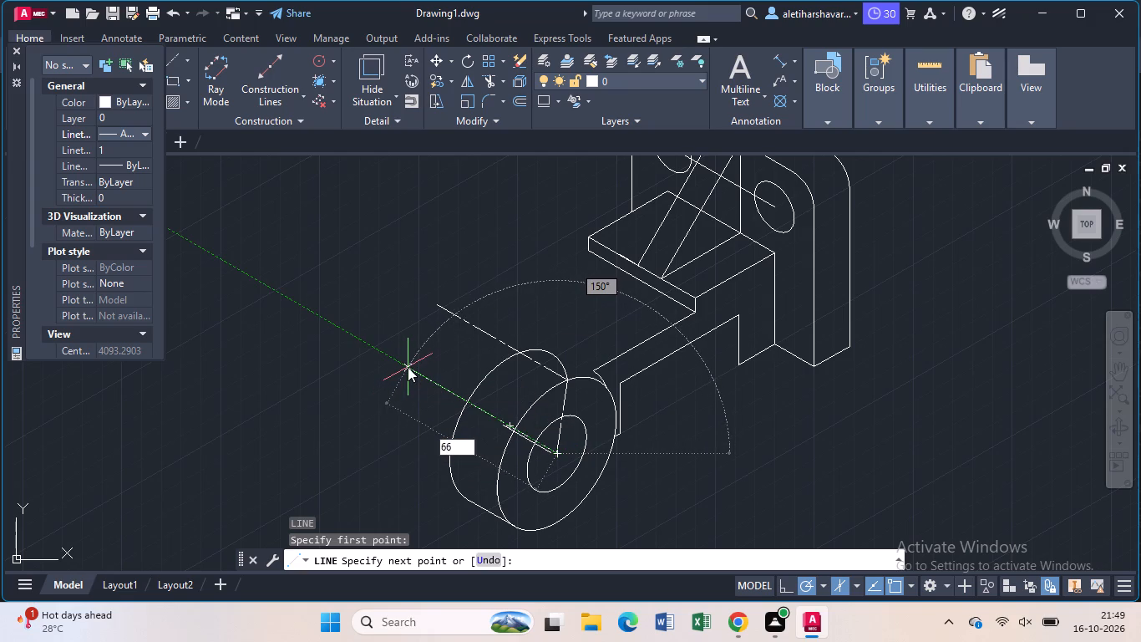
{"action": "key", "text": "Return"}
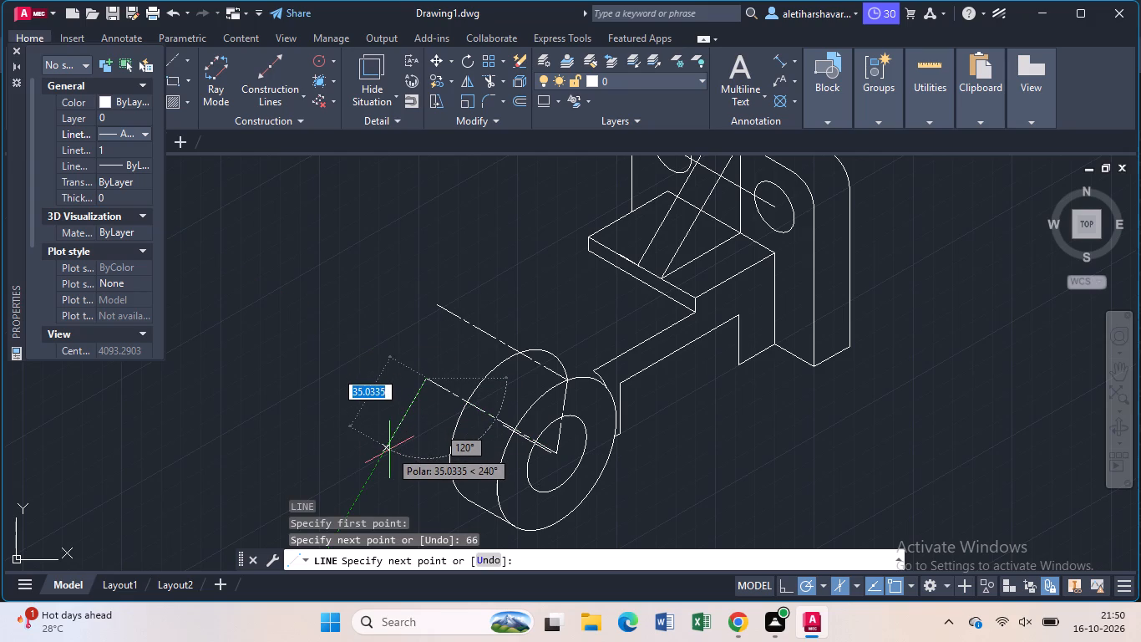
{"action": "key", "text": "Escape"}
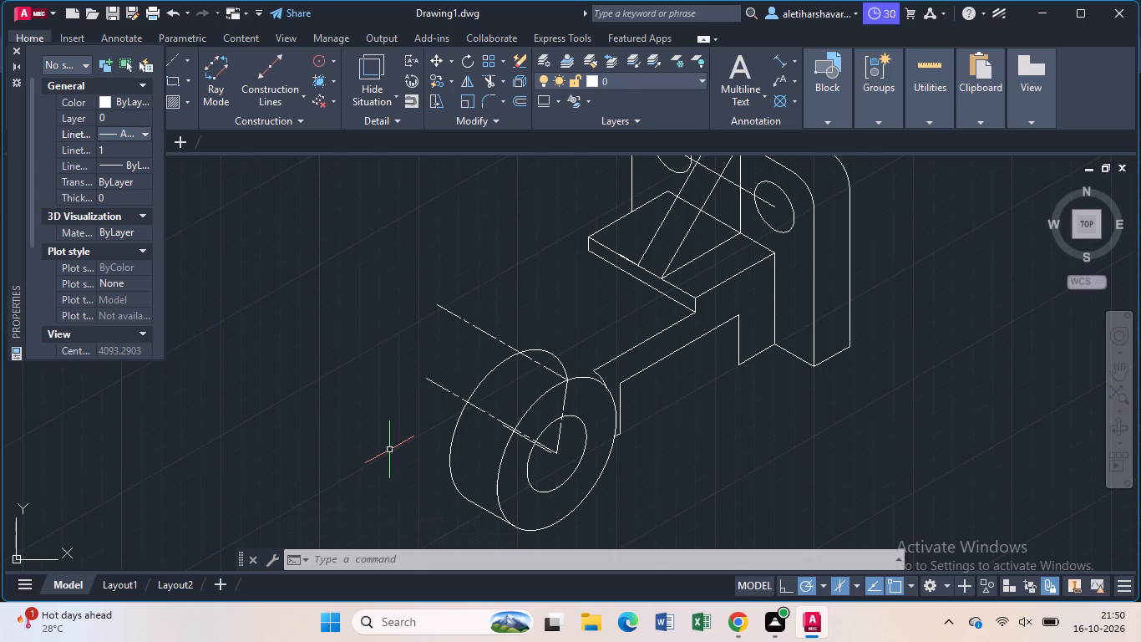
Draw a dash-dot line from the upper 66-long line's midpoint to the existing endpoint on the block's upper edge between the rib's feet.
{"action": "key", "text": "l"}
{"action": "key", "text": "Return"}
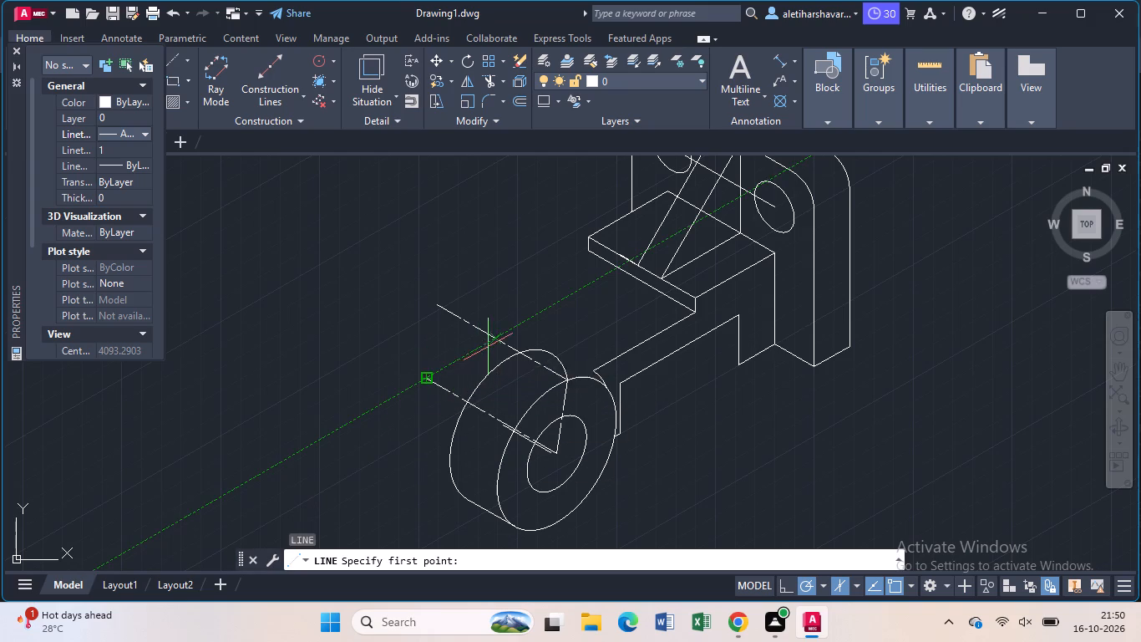
{"action": "left_click", "coordinate": [502, 340]}
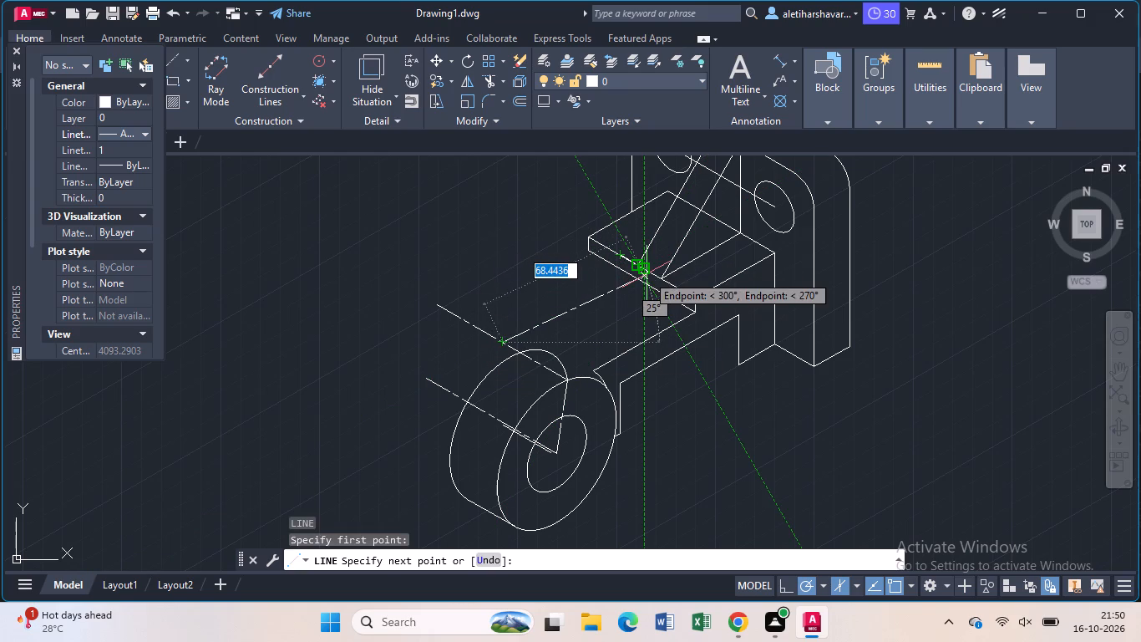
{"action": "scroll", "coordinate": [646, 275], "scroll_direction": "up", "scroll_amount": 2}
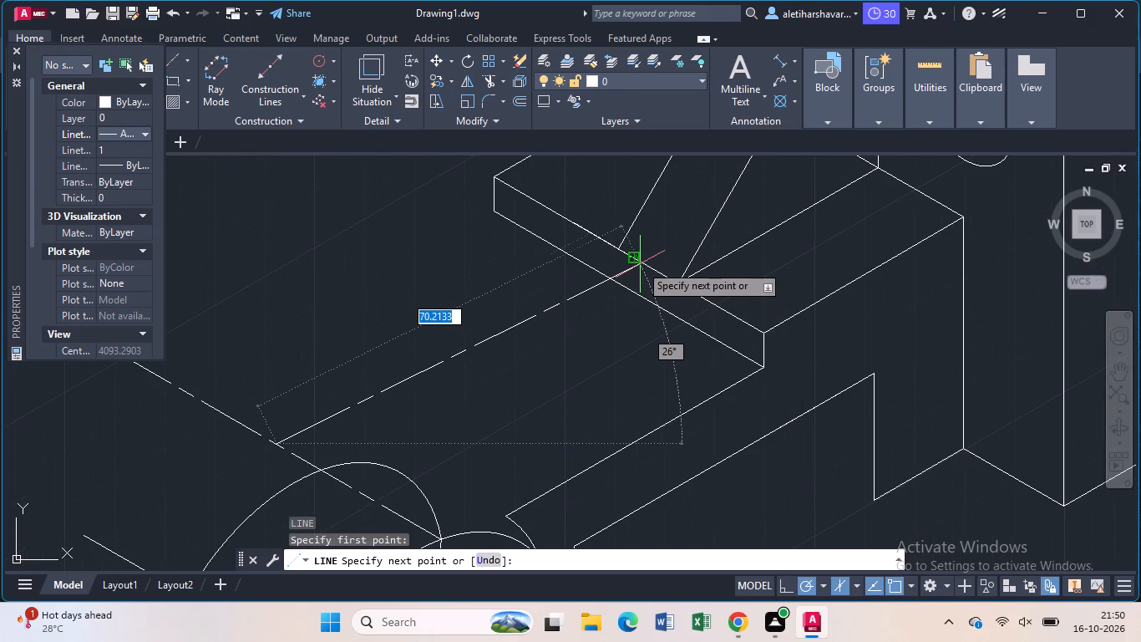
{"action": "left_click", "coordinate": [634, 262]}
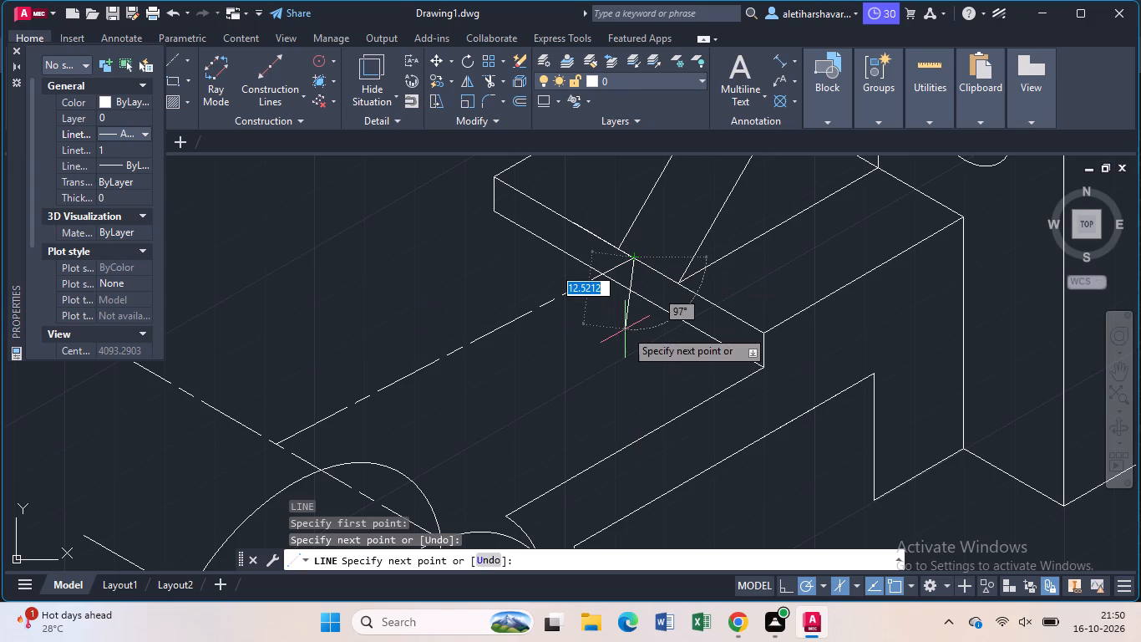
{"action": "key", "text": "Escape"}
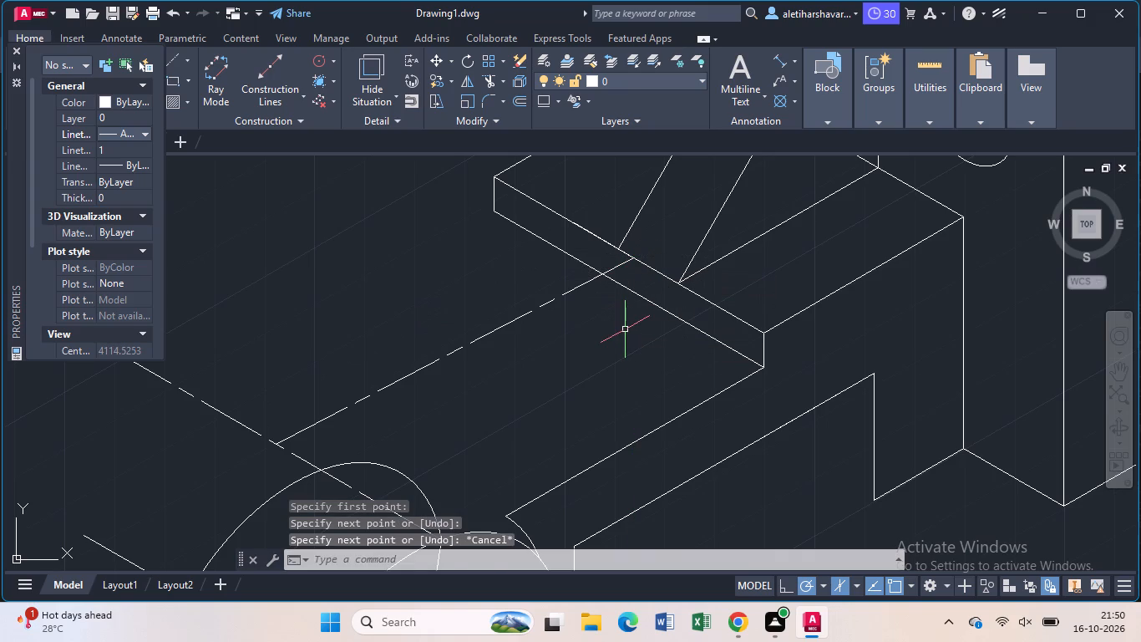
From the new centreline's boss-side end, draw connected lines 24 along it, 9 at 330°, and 18 back at 150°.
{"action": "scroll", "coordinate": [625, 329], "scroll_direction": "down", "scroll_amount": 2}
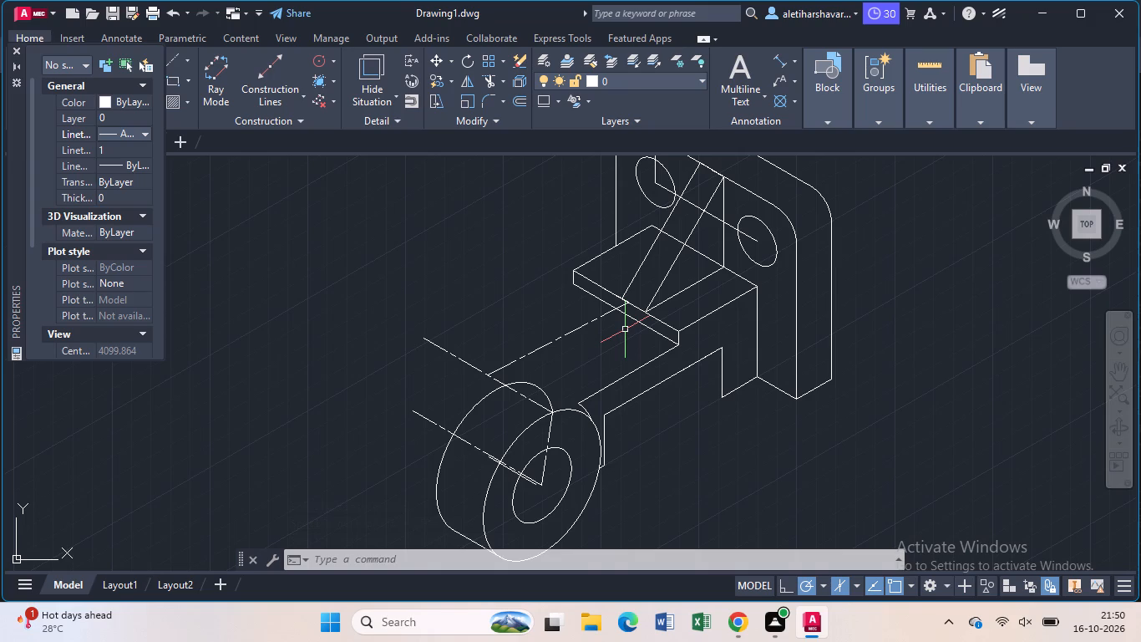
{"action": "key", "text": "l"}
{"action": "key", "text": "Return"}
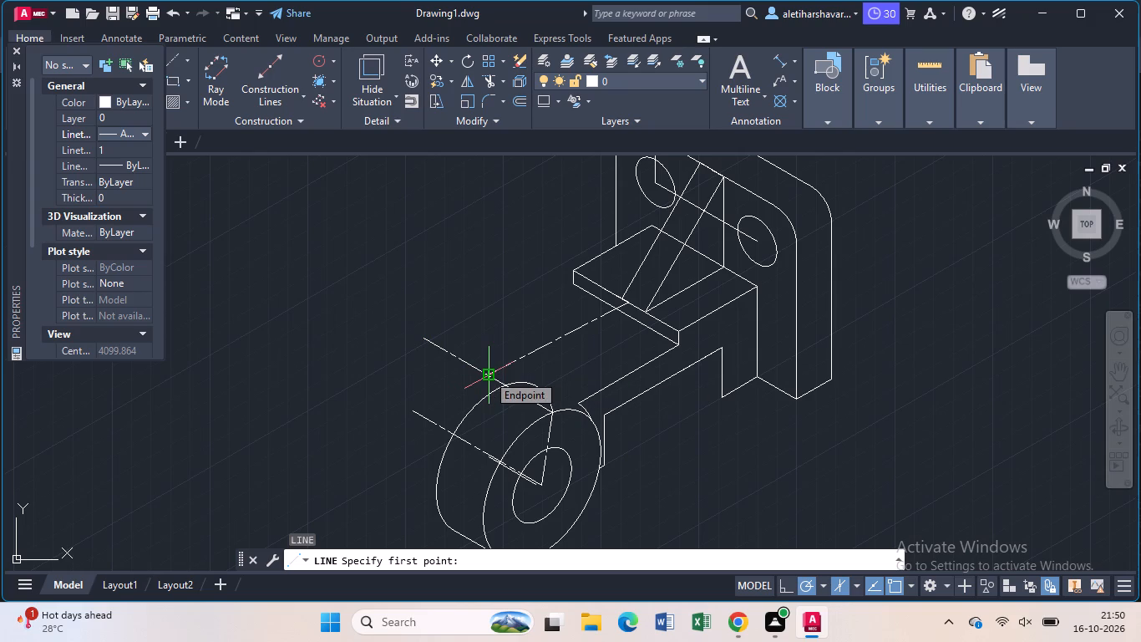
{"action": "left_click", "coordinate": [487, 374]}
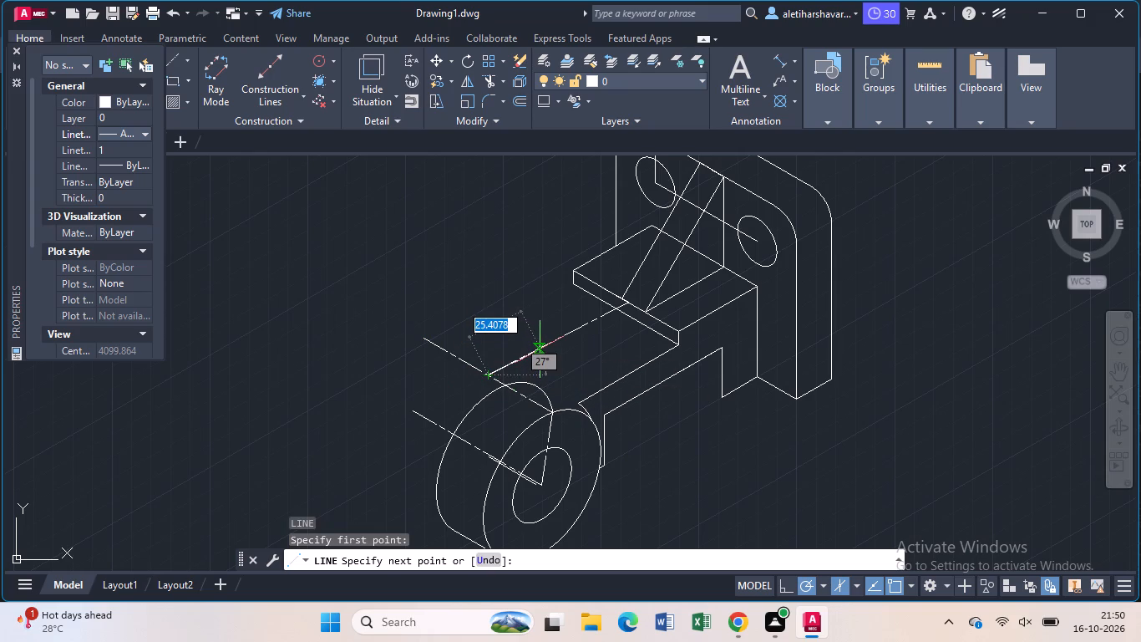
{"action": "type", "text": "24"}
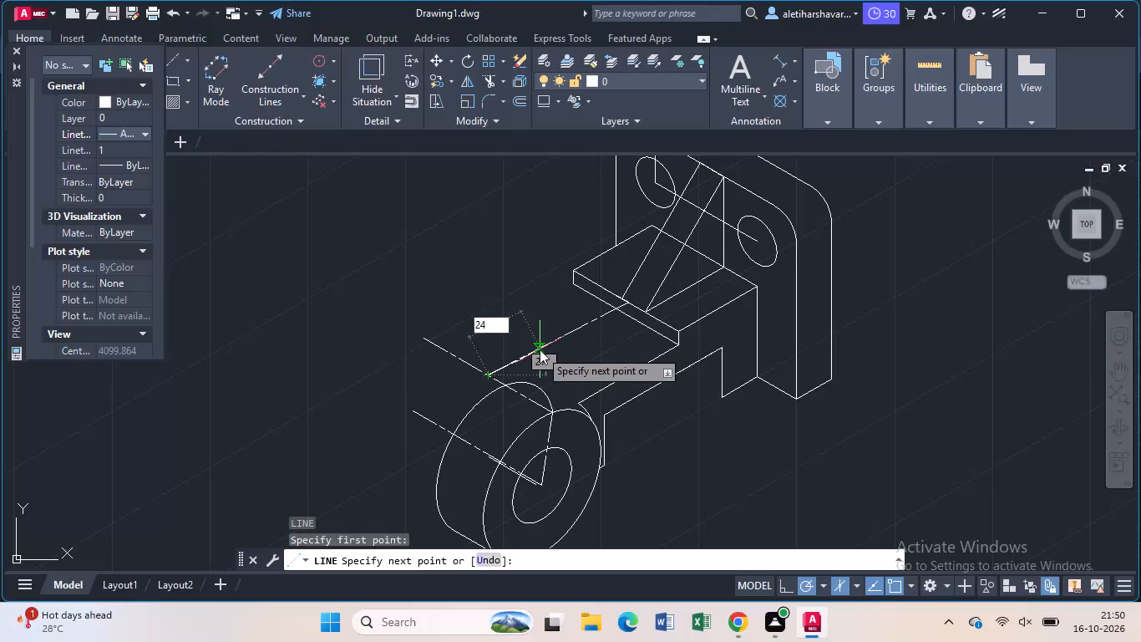
{"action": "key", "text": "Return"}
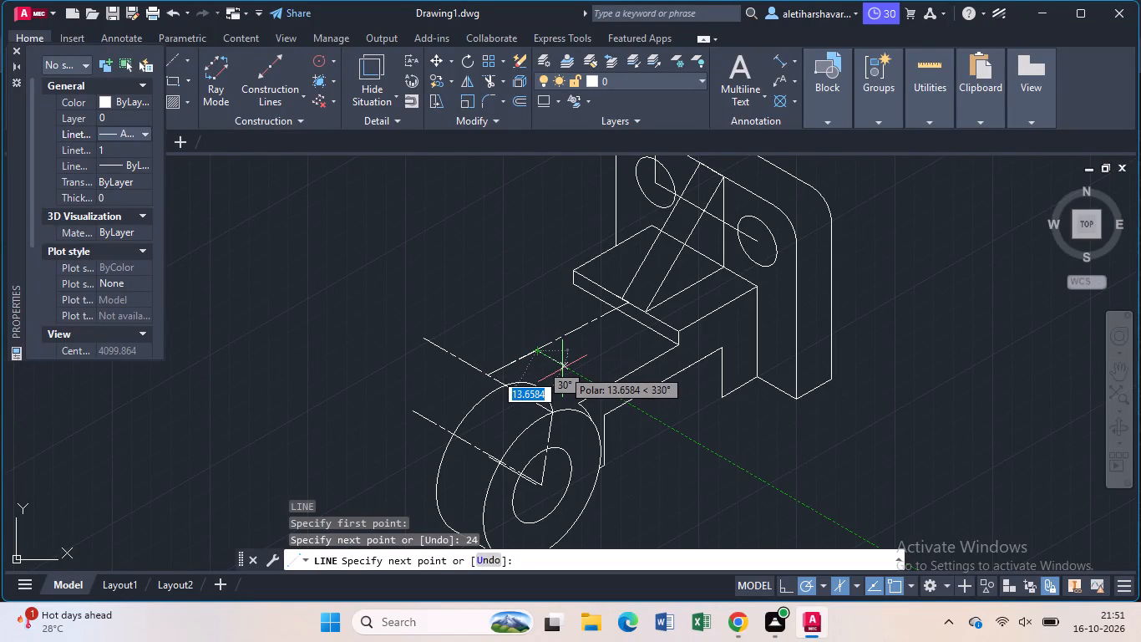
{"action": "key", "text": "9"}
{"action": "key", "text": "Return"}
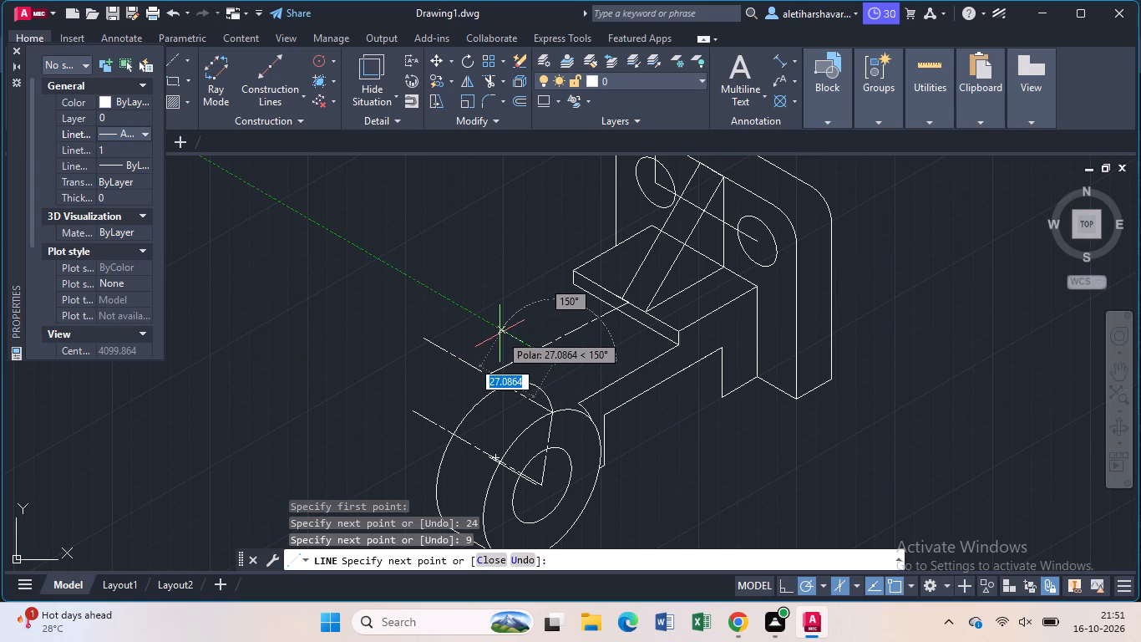
{"action": "type", "text": "18"}
{"action": "key", "text": "Return"}
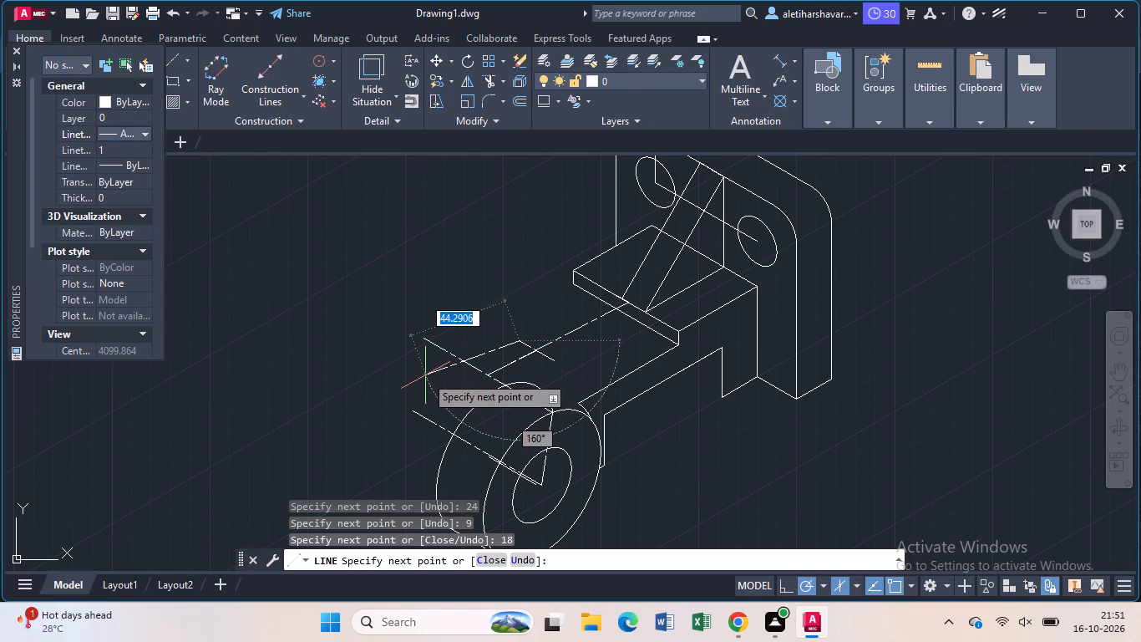
{"action": "key", "text": "Escape"}
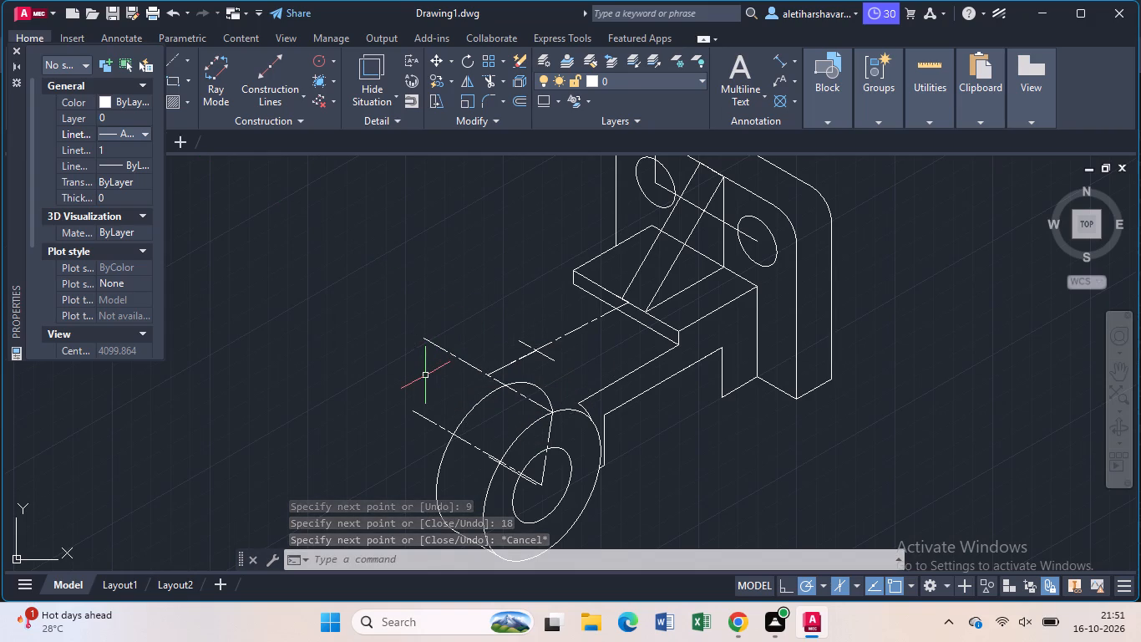
Set the current linetype to the first listed one, beginning with B, and close the properties.
{"action": "left_click", "coordinate": [145, 131]}
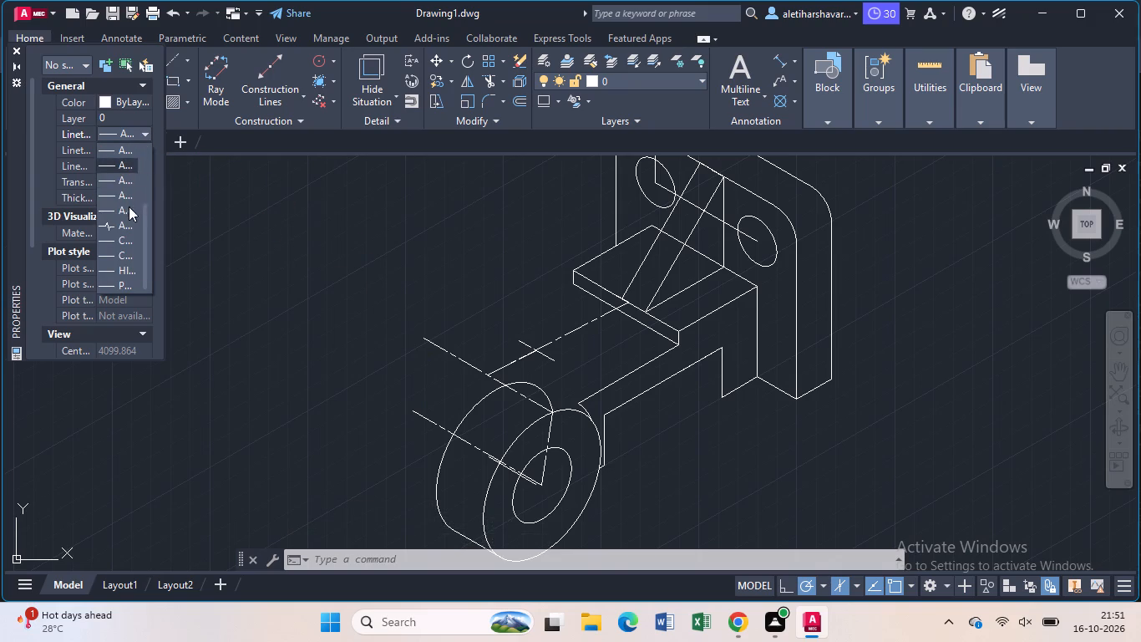
{"action": "scroll", "coordinate": [129, 208], "scroll_direction": "down", "scroll_amount": 1}
{"action": "scroll", "coordinate": [129, 209], "scroll_direction": "up", "scroll_amount": 8}
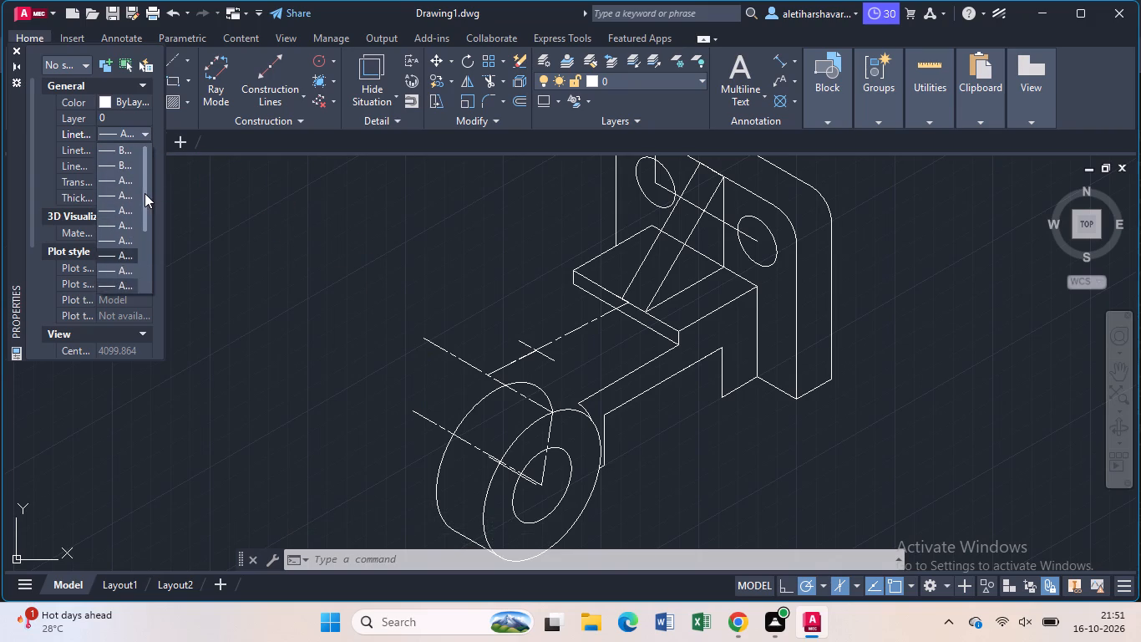
{"action": "left_click", "coordinate": [122, 145]}
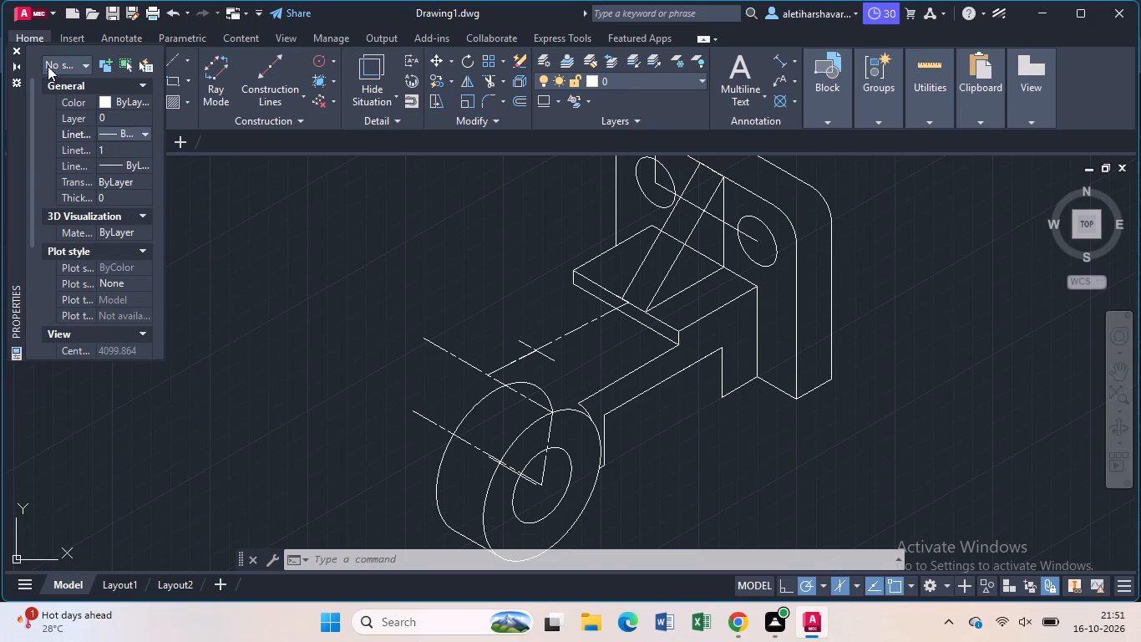
{"action": "left_click", "coordinate": [12, 48]}
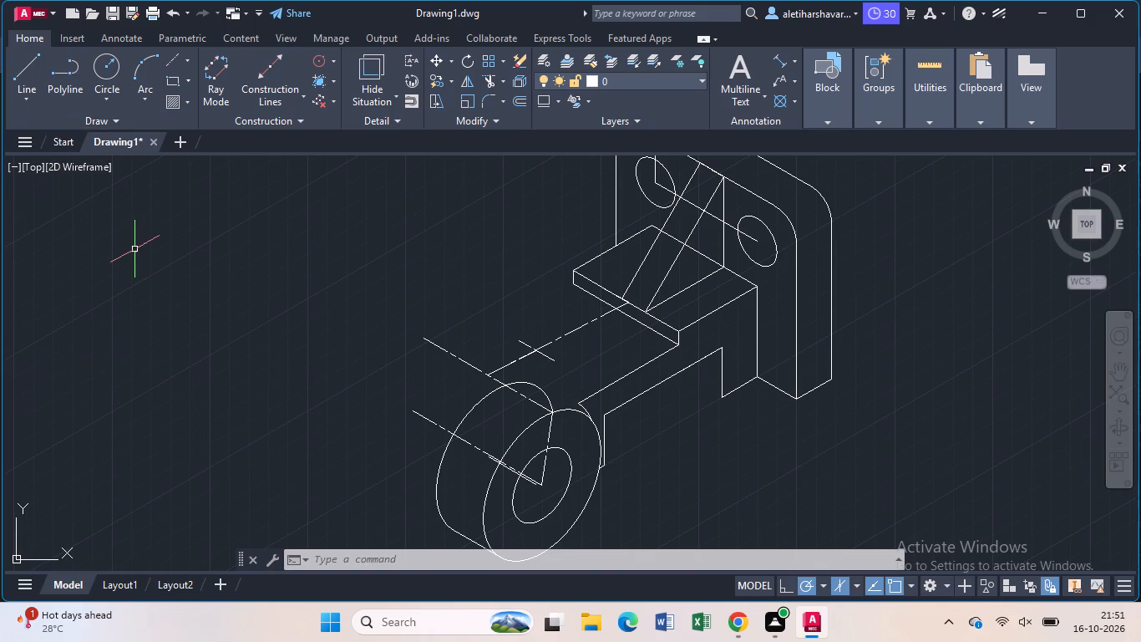
Draw a line from the boss-side end of the 18-long cross line to the tangent point on the boss's rear arc.
{"action": "key", "text": "l"}
{"action": "key", "text": "Return"}
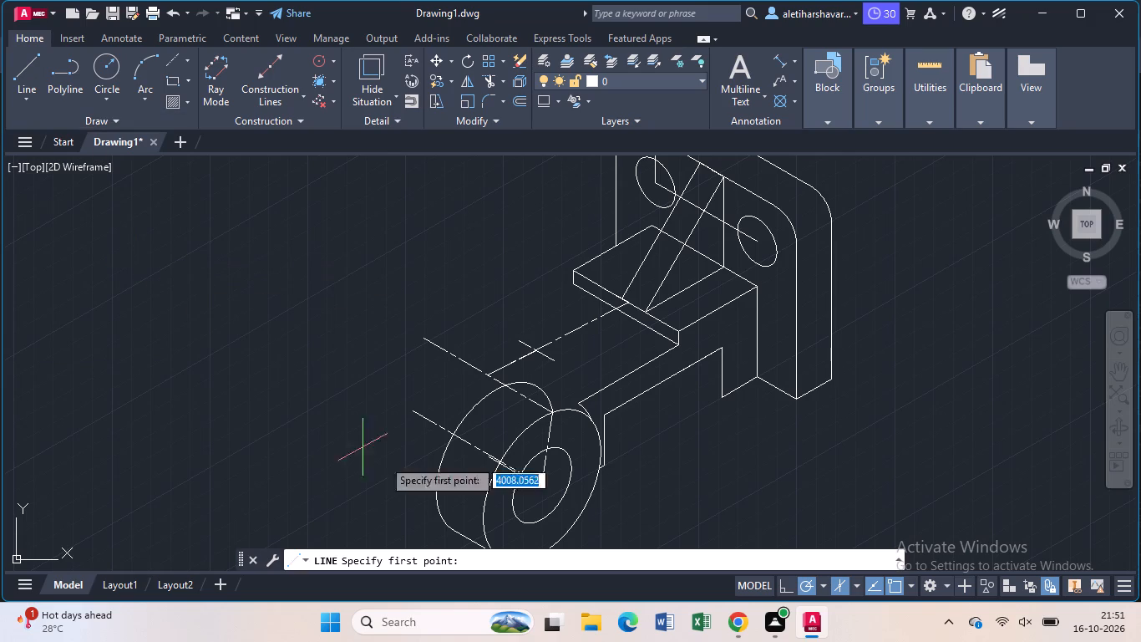
{"action": "left_click", "coordinate": [555, 364]}
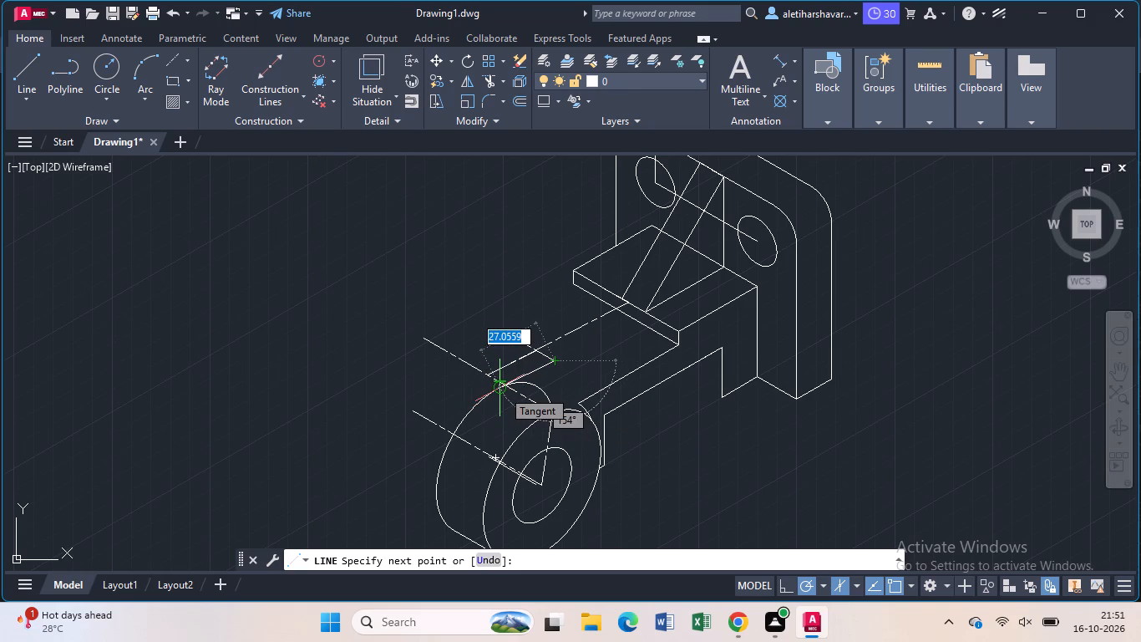
{"action": "left_click", "coordinate": [502, 390]}
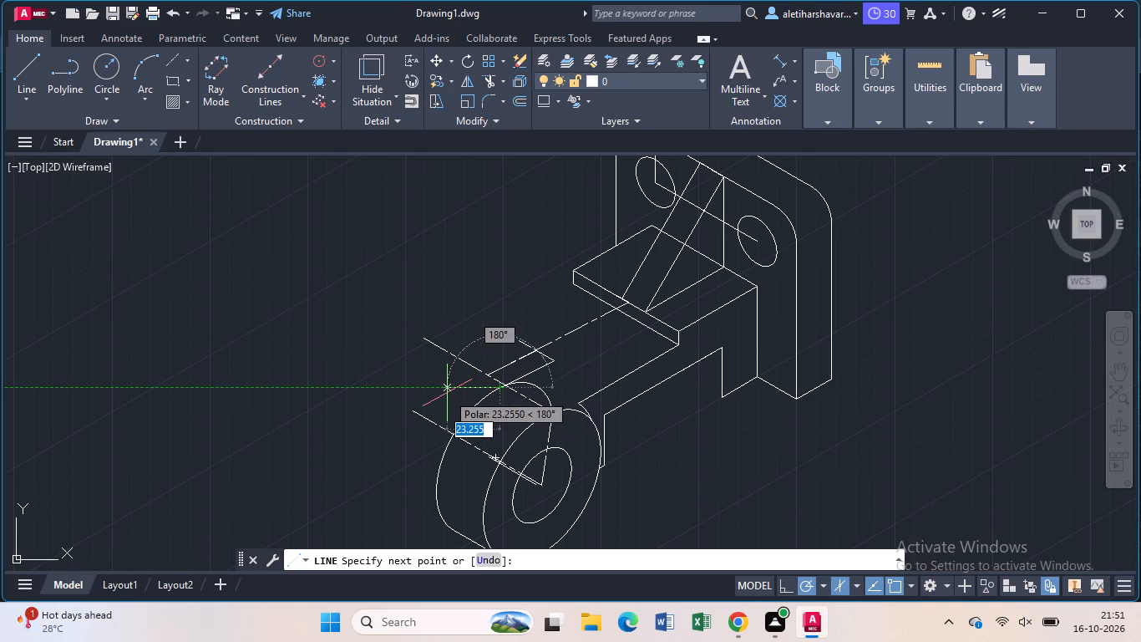
{"action": "key", "text": "Escape"}
Trim away the part of the boss's rear arc between the new line and the front circle.
{"action": "type", "text": "tr"}
{"action": "key", "text": "Return"}
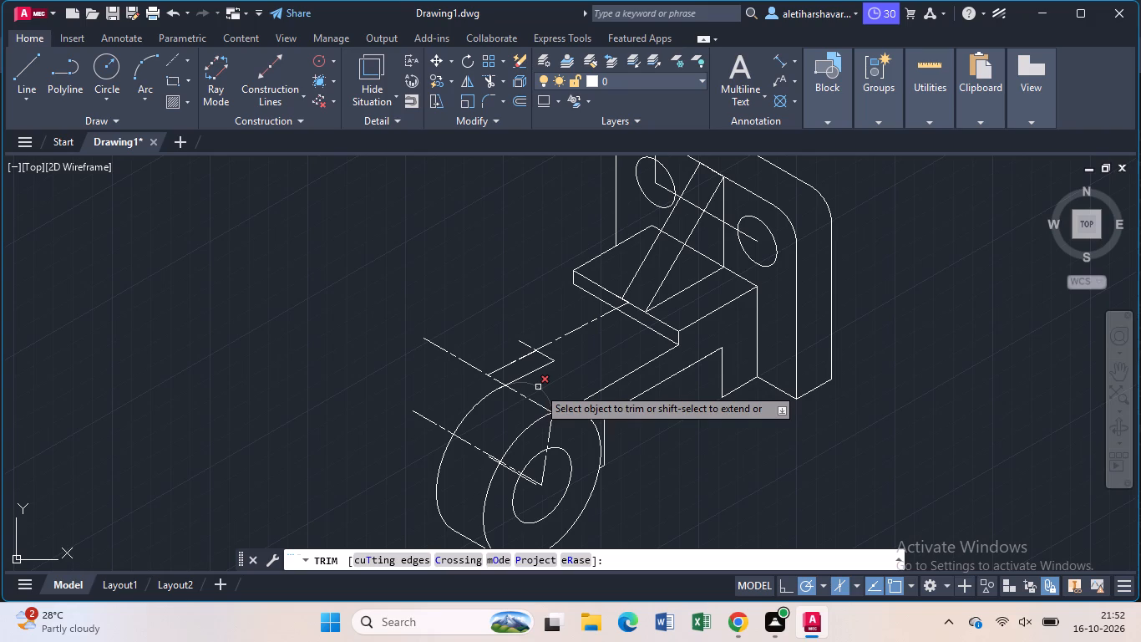
{"action": "left_click", "coordinate": [538, 387]}
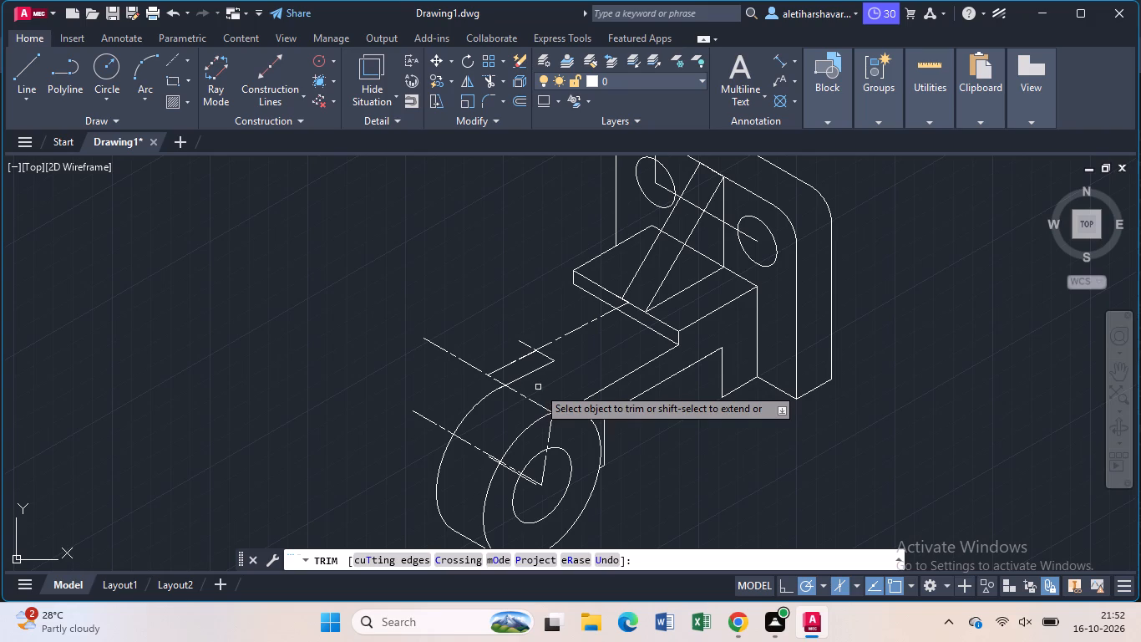
{"action": "key", "text": "Escape"}
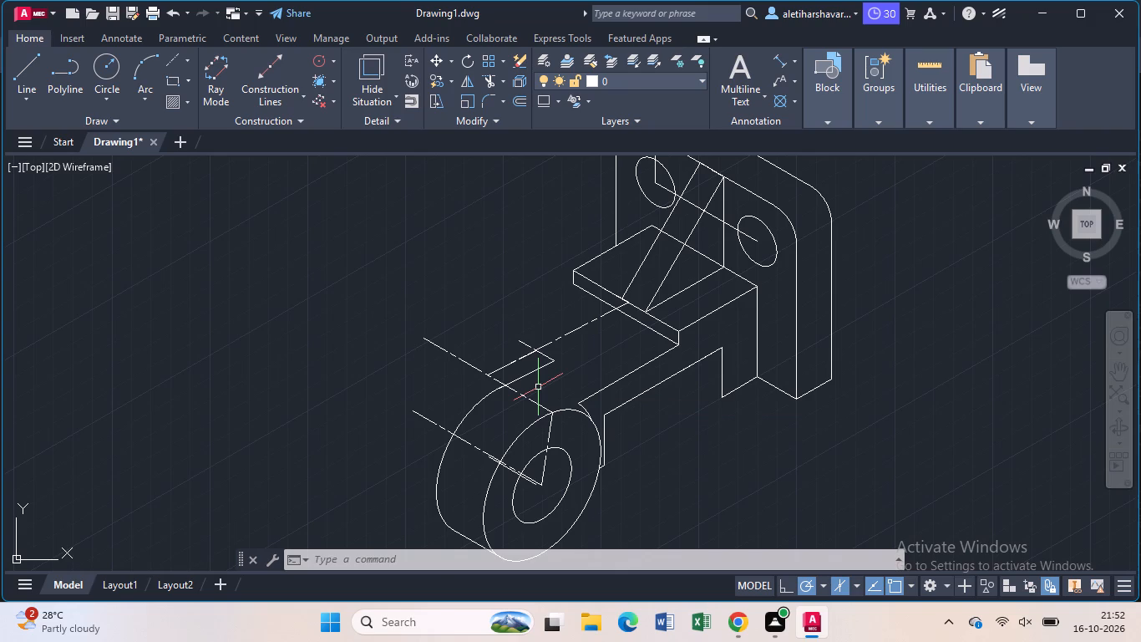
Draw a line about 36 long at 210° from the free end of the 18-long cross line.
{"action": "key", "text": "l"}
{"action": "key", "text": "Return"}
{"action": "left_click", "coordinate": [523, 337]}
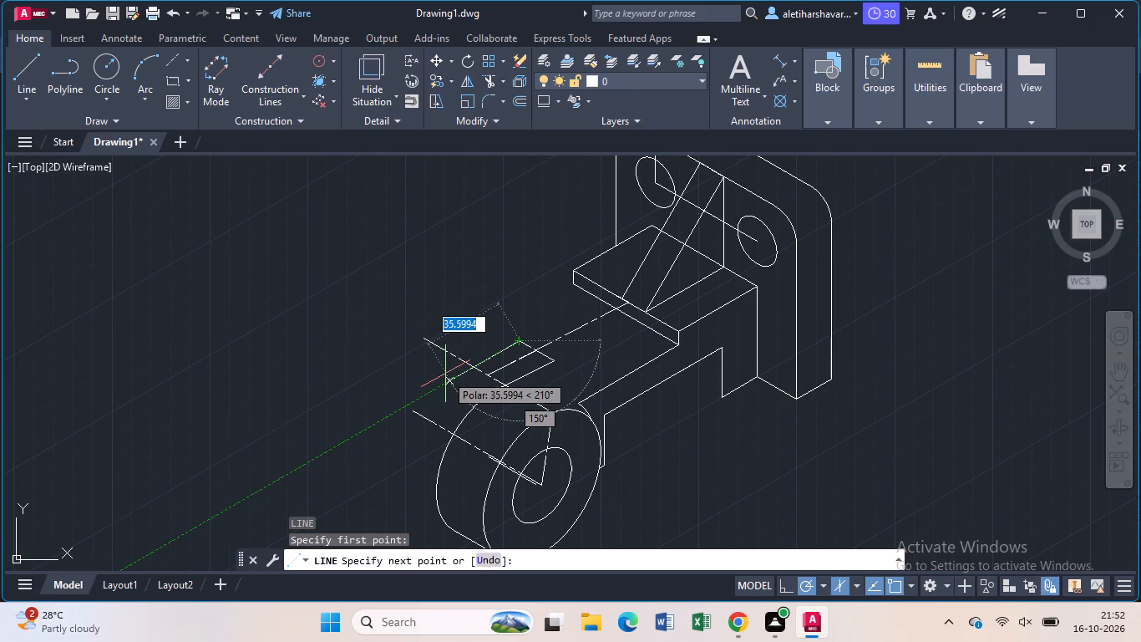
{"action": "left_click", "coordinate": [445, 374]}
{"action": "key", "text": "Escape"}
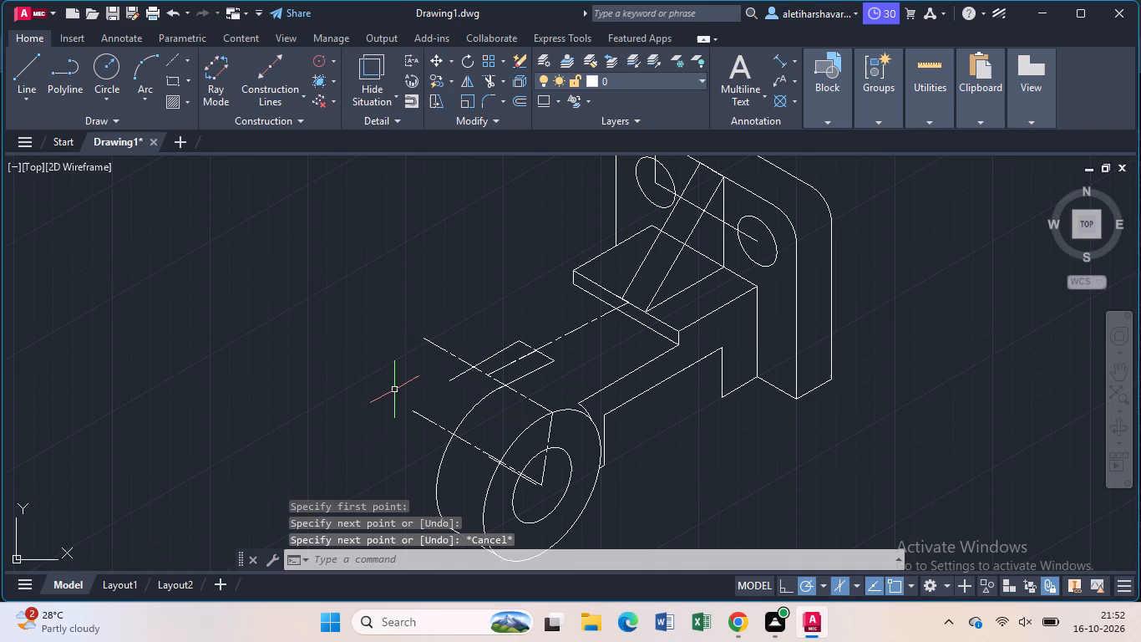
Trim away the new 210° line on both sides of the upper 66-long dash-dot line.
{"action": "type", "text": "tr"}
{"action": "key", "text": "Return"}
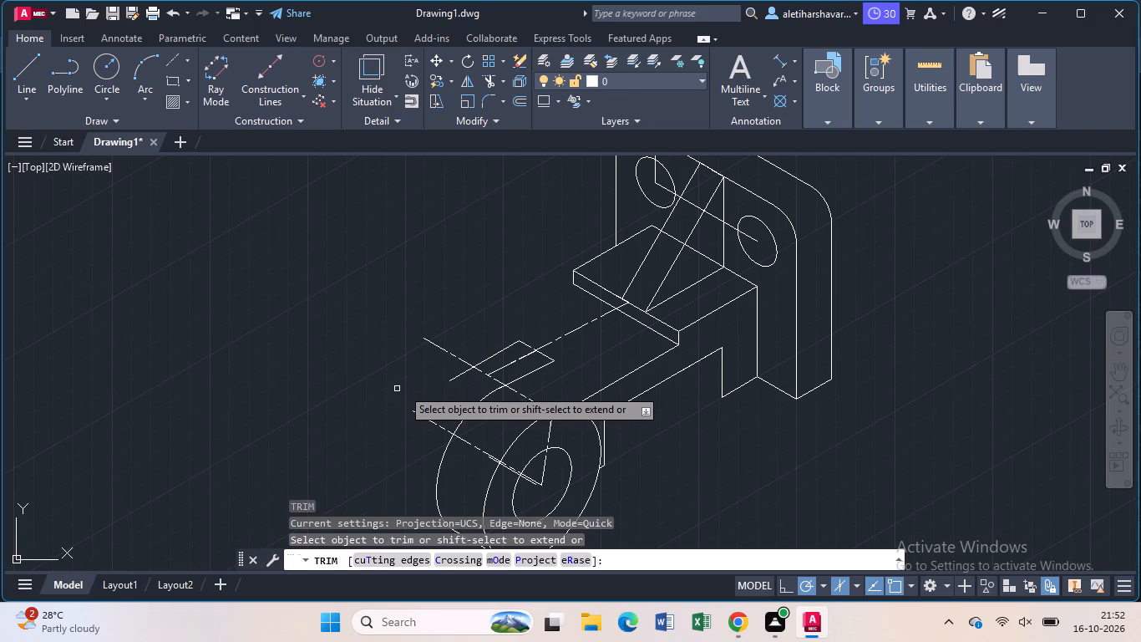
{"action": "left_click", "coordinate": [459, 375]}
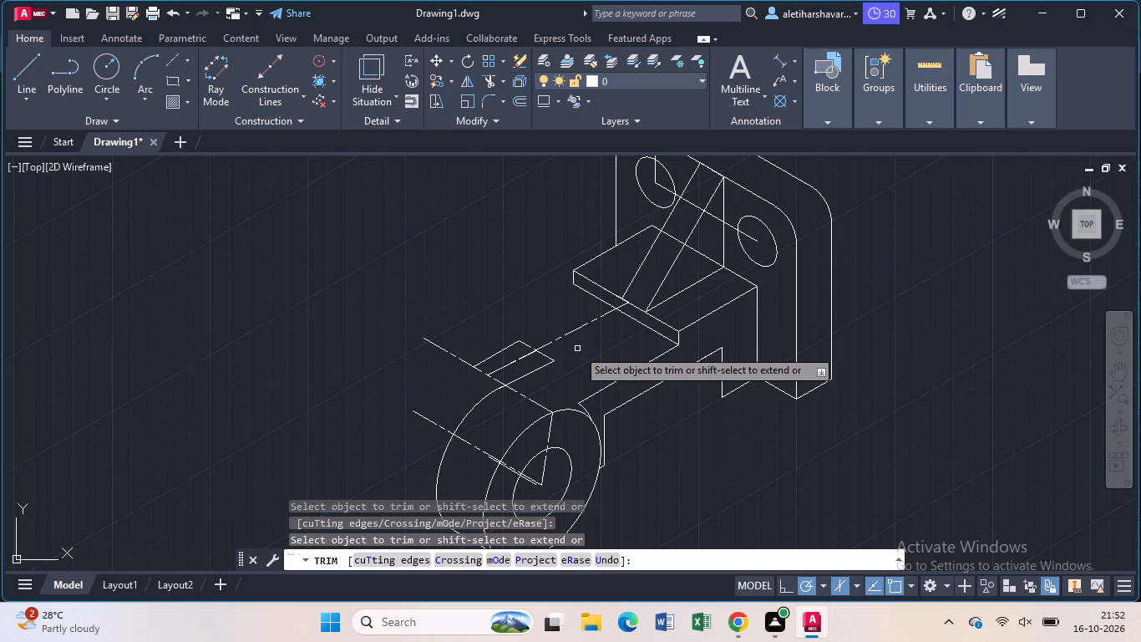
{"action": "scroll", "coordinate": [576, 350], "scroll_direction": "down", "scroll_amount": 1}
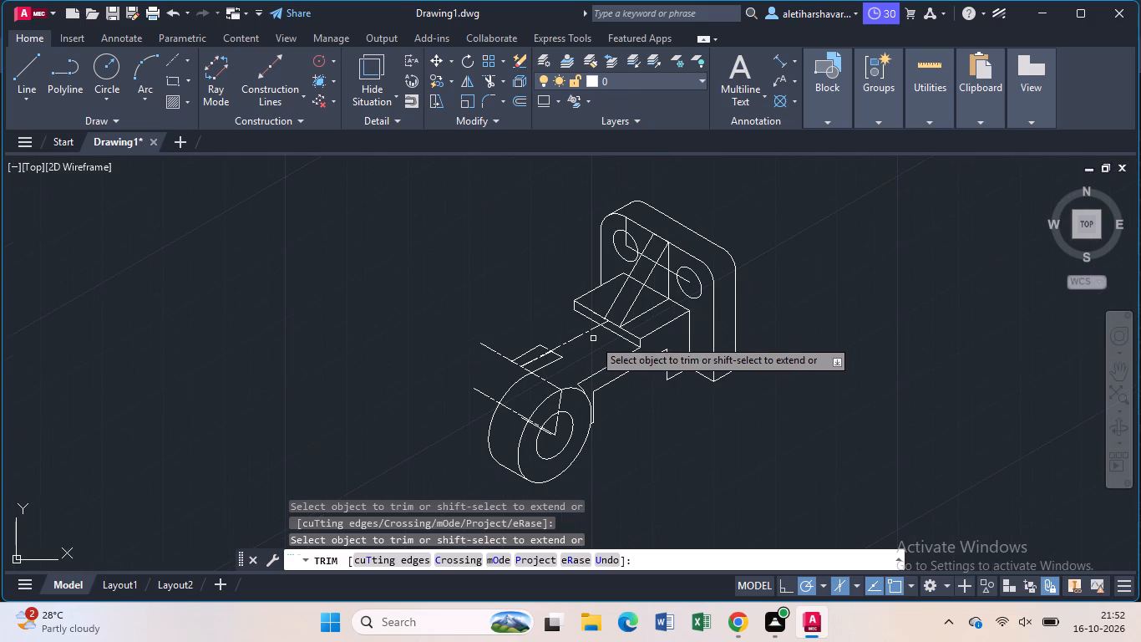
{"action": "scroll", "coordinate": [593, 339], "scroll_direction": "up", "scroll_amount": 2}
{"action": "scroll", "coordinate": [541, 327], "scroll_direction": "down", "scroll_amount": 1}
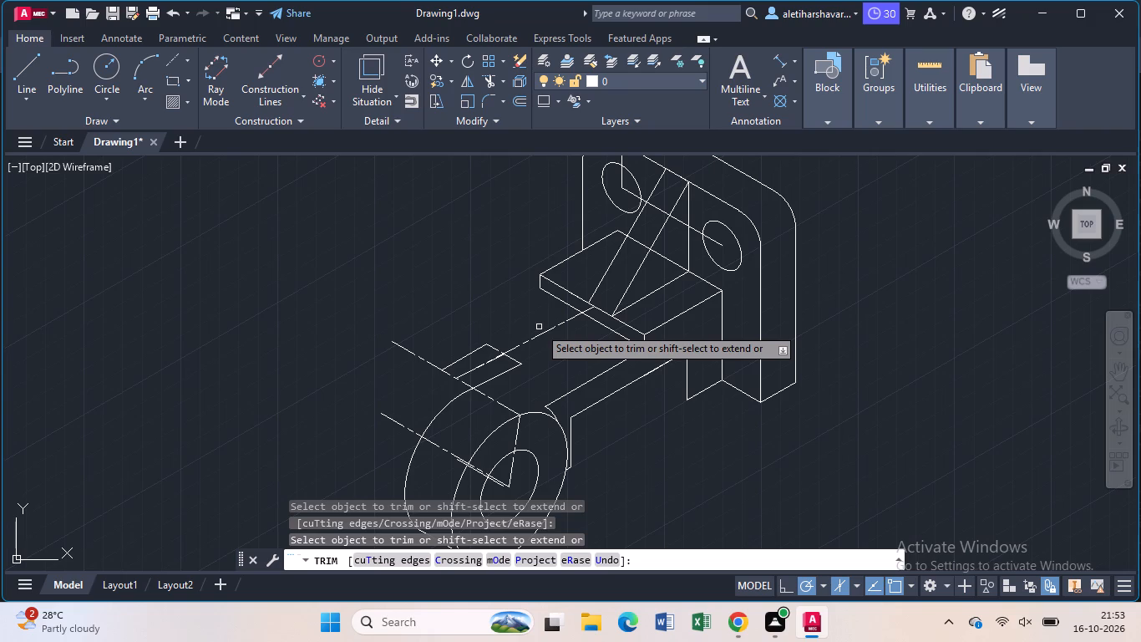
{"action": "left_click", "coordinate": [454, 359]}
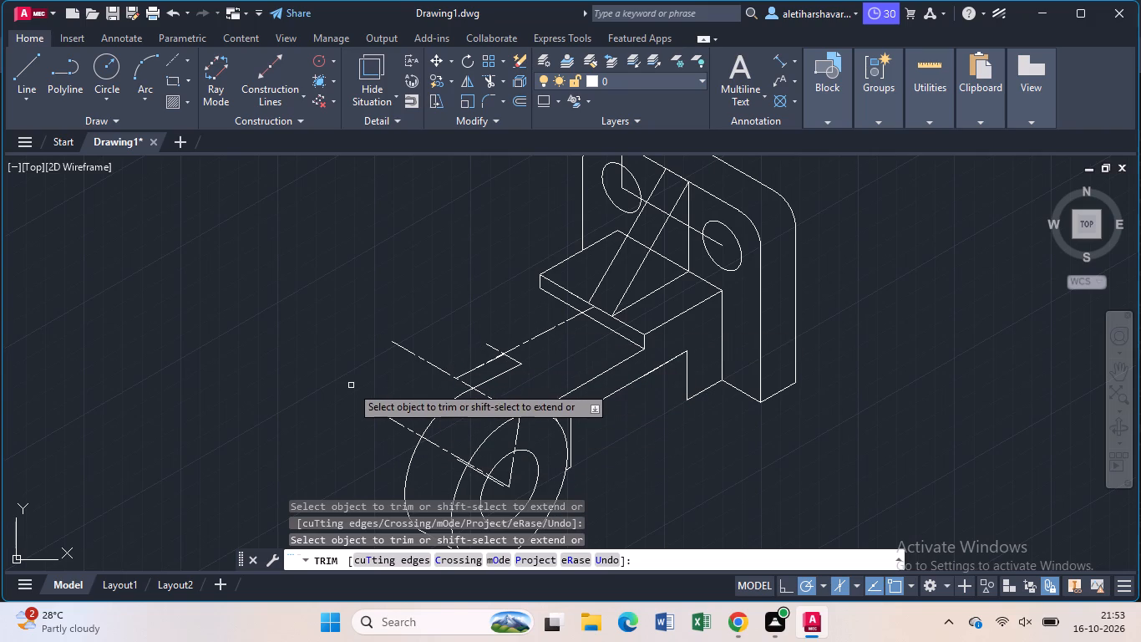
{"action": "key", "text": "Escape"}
Copy the boss's rear arc, front circle, hole and lower edge from the hole's centre to the far end of the lower 66-long dash-dot line.
{"action": "scroll", "coordinate": [378, 450], "scroll_direction": "down", "scroll_amount": 1}
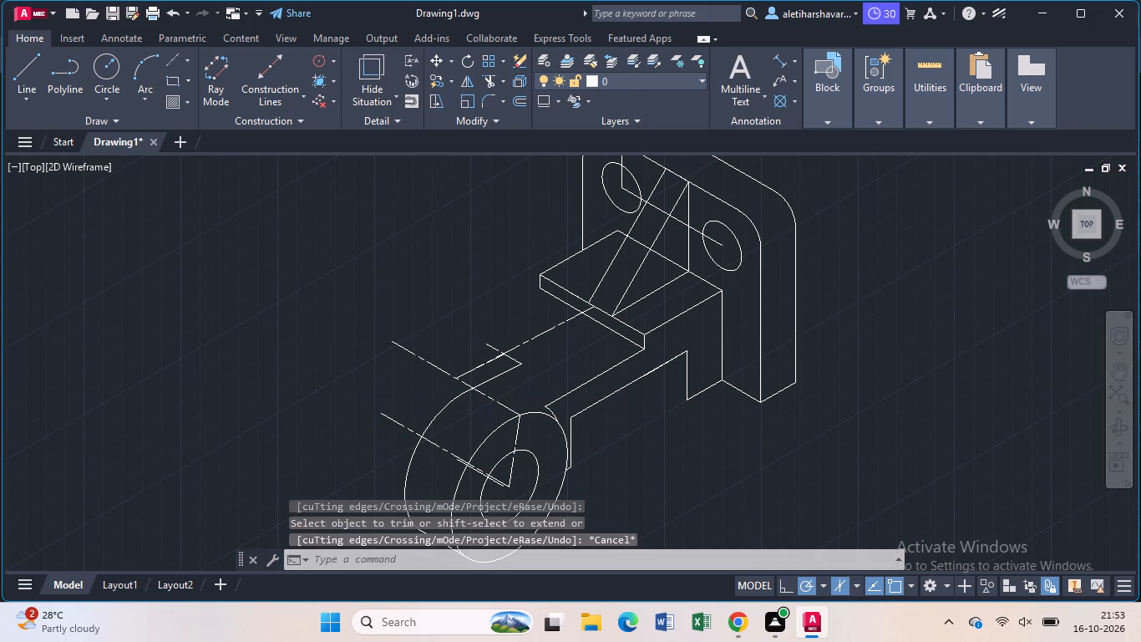
{"action": "left_click", "coordinate": [420, 424]}
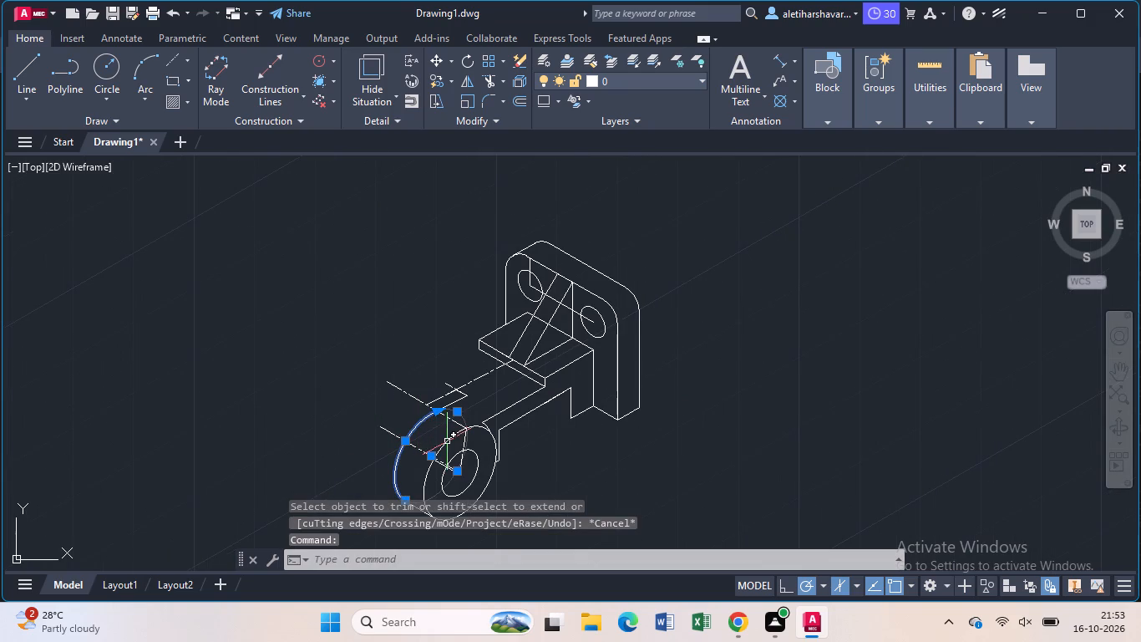
{"action": "left_click", "coordinate": [447, 441]}
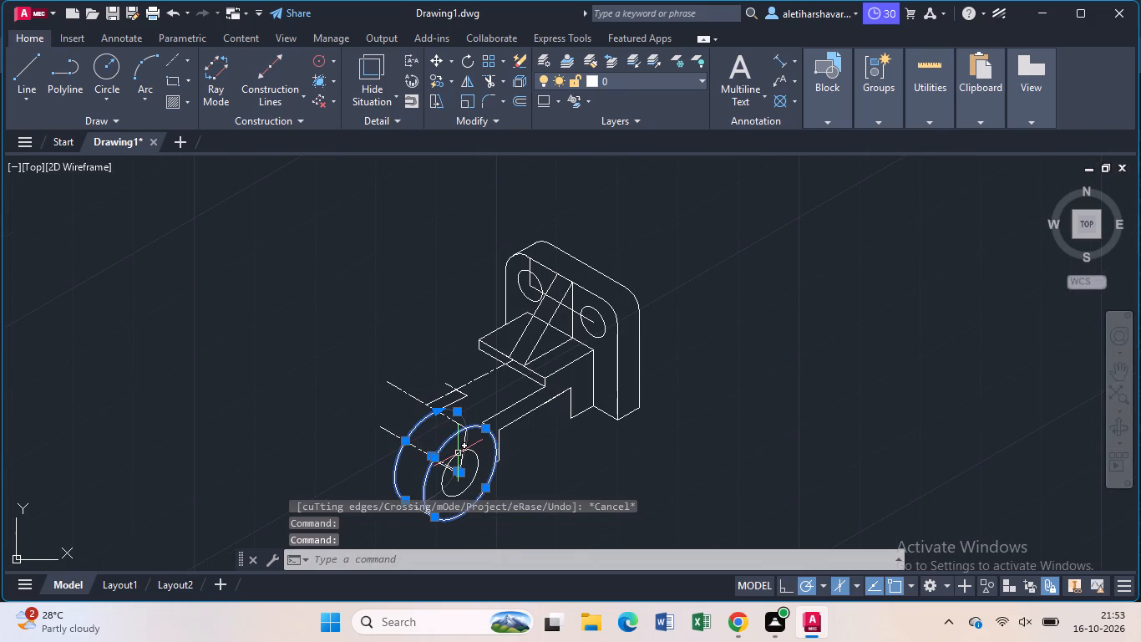
{"action": "left_click", "coordinate": [458, 455]}
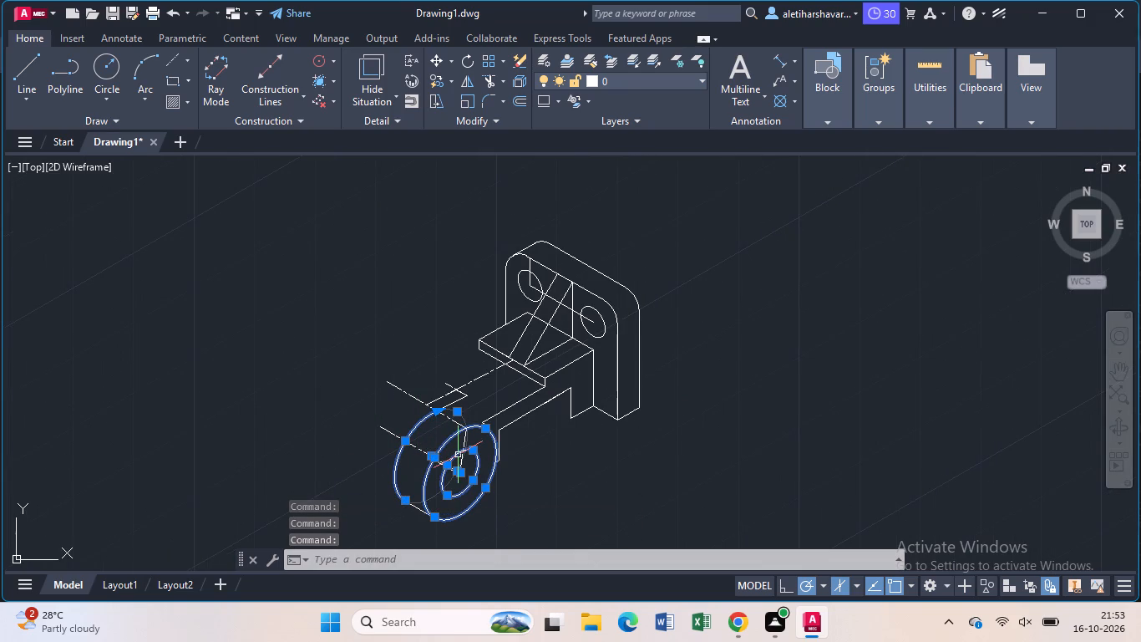
{"action": "left_click", "coordinate": [418, 509]}
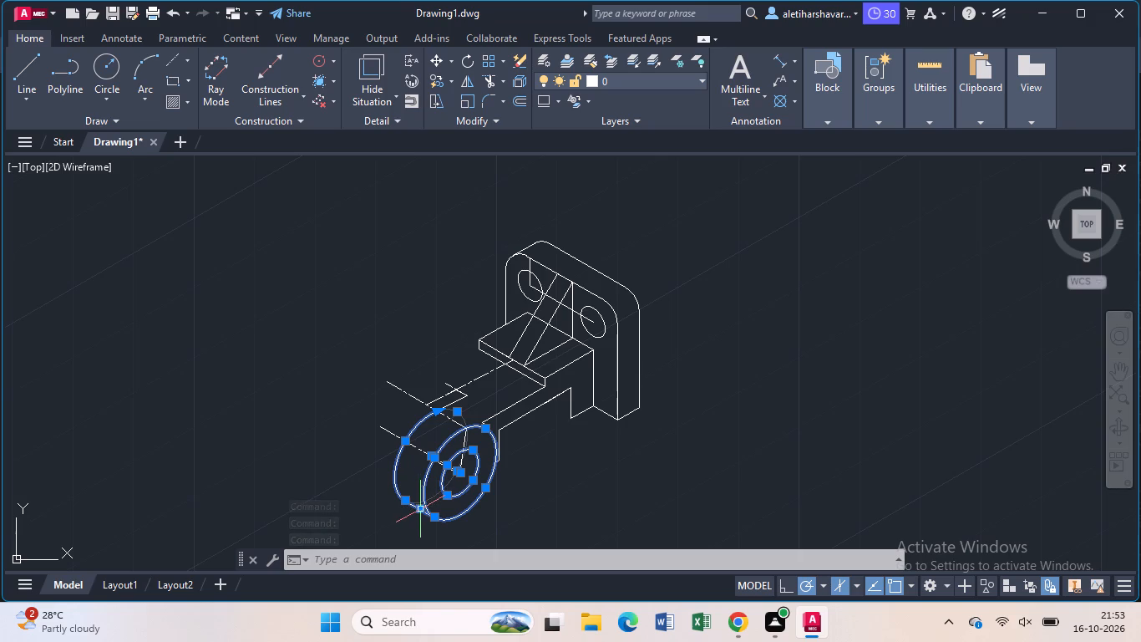
{"action": "type", "text": "co"}
{"action": "key", "text": "Return"}
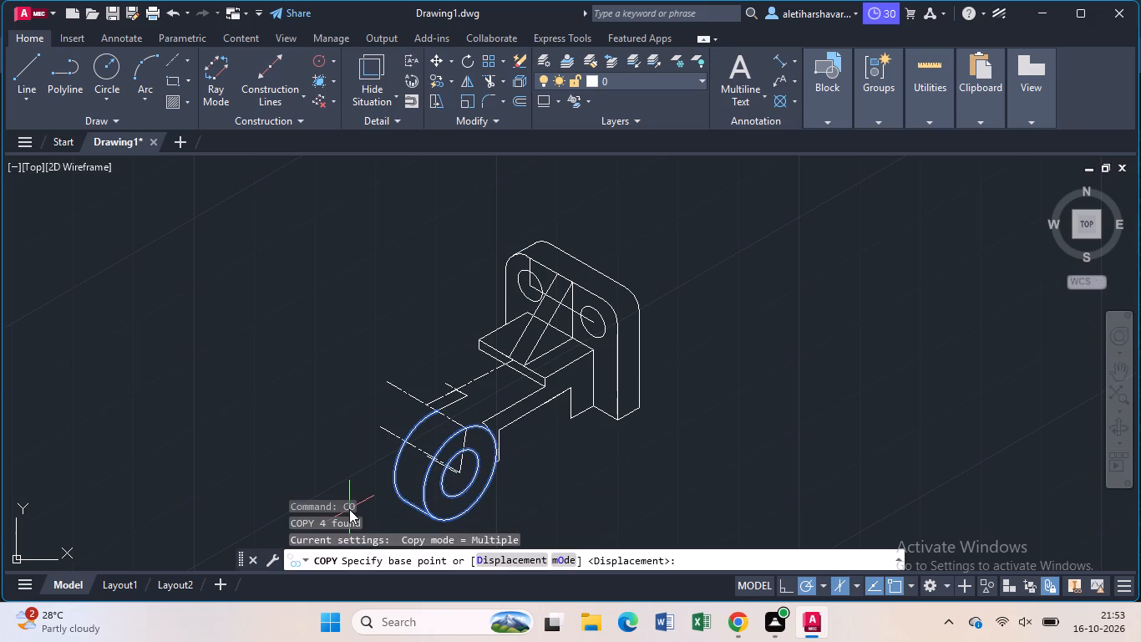
{"action": "left_click", "coordinate": [461, 476]}
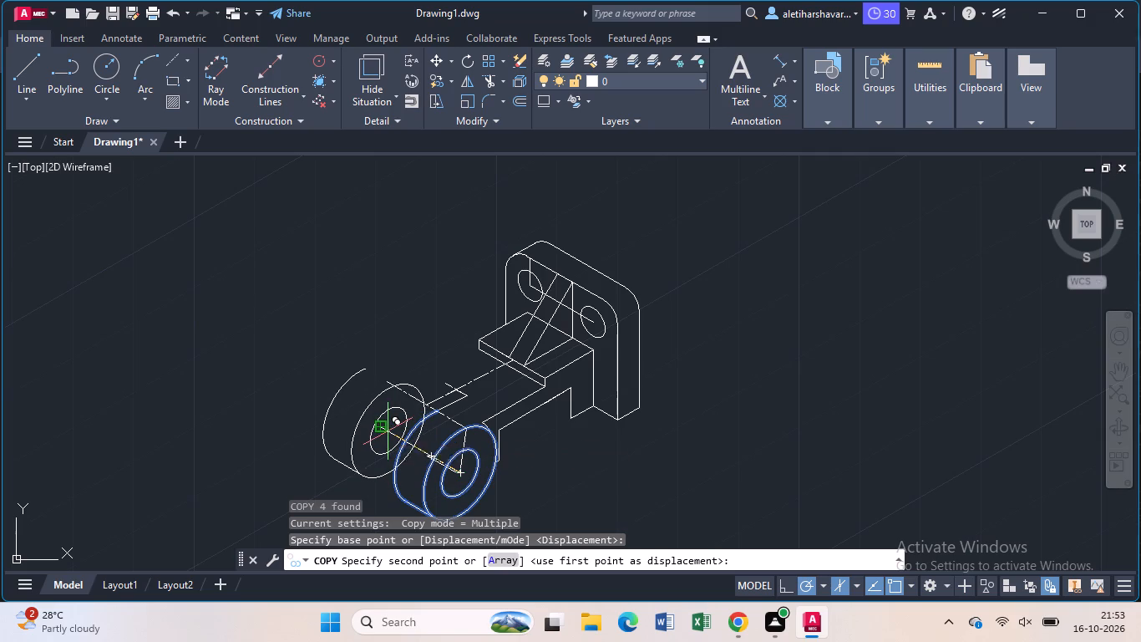
{"action": "left_click", "coordinate": [388, 431]}
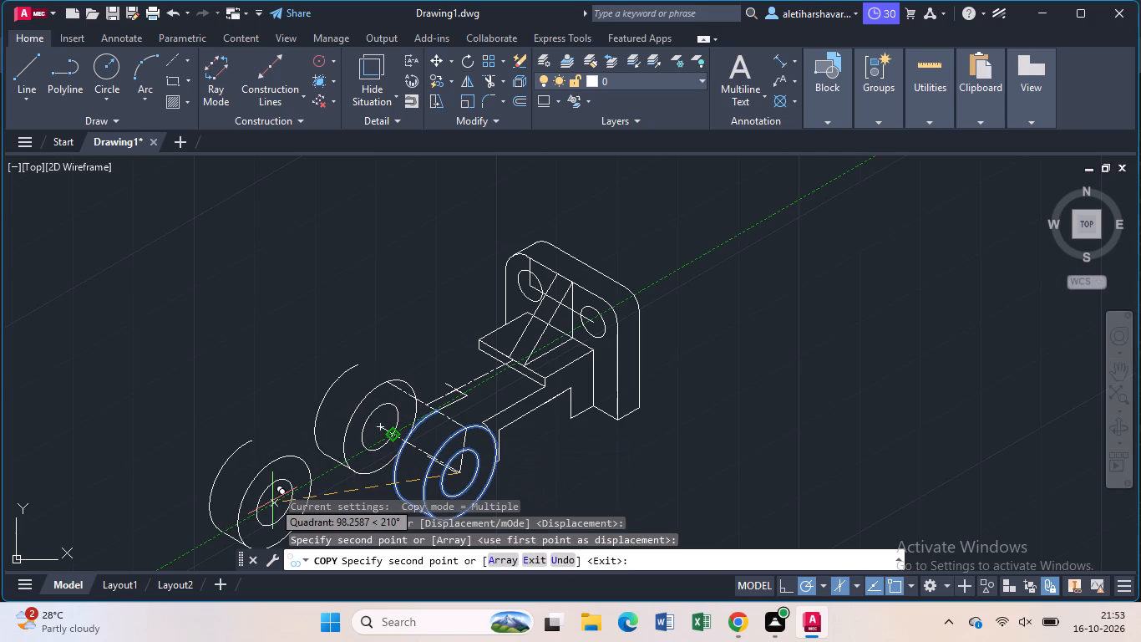
{"action": "key", "text": "Escape"}
Draw a line about 24 long from the free end of the 18-long cross line to the copied boss's front circle.
{"action": "key", "text": "l"}
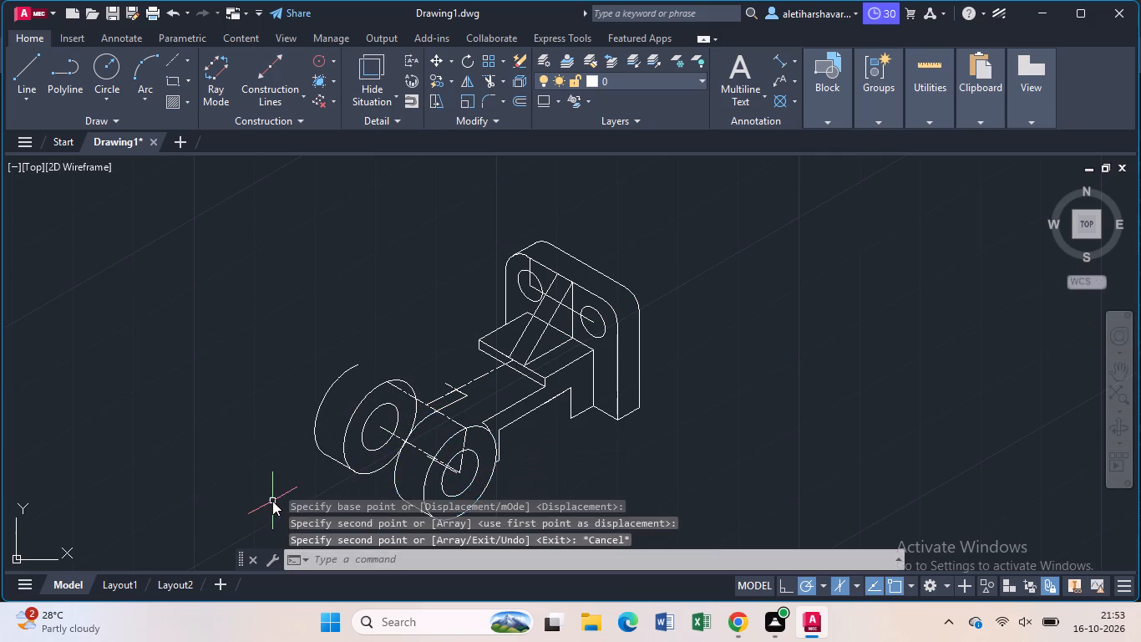
{"action": "key", "text": "Return"}
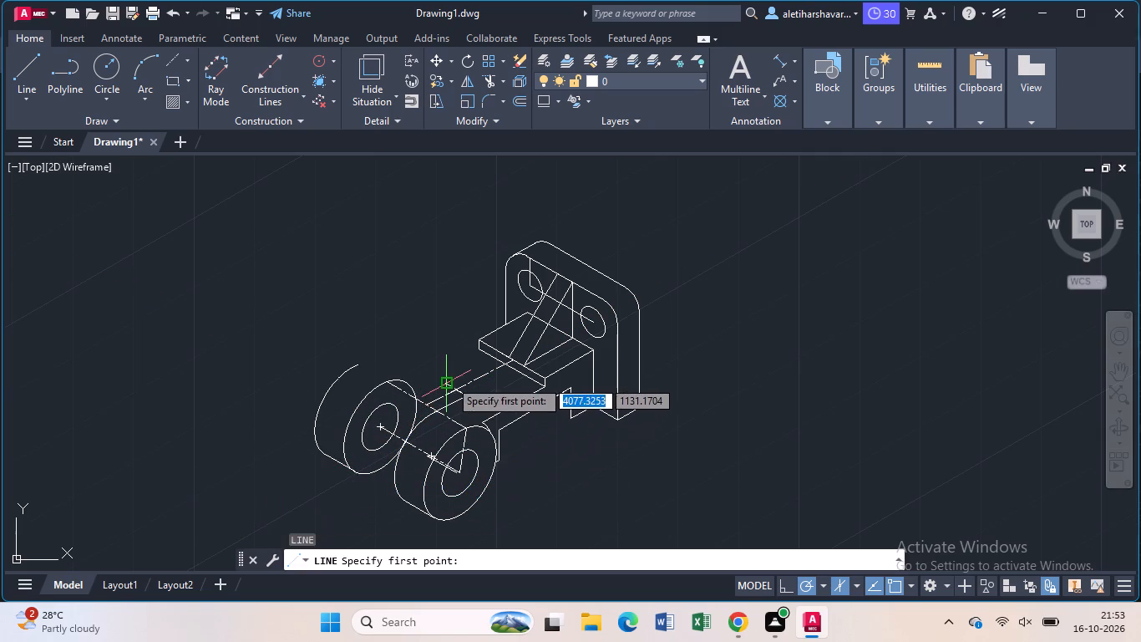
{"action": "left_click", "coordinate": [449, 380]}
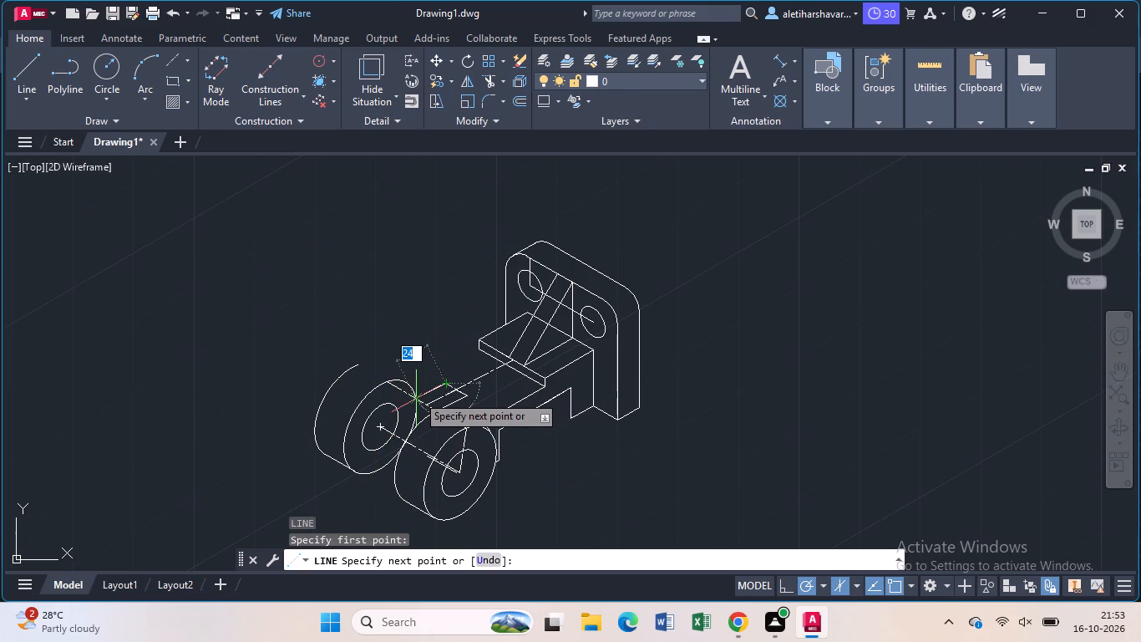
{"action": "left_click", "coordinate": [417, 395]}
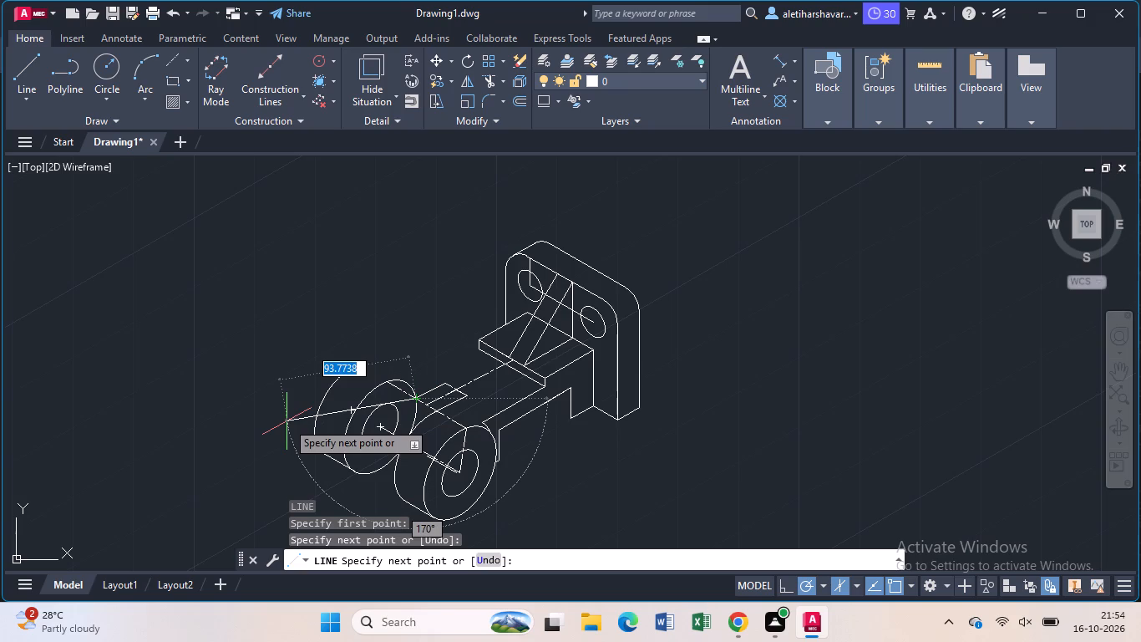
{"action": "key", "text": "Escape"}
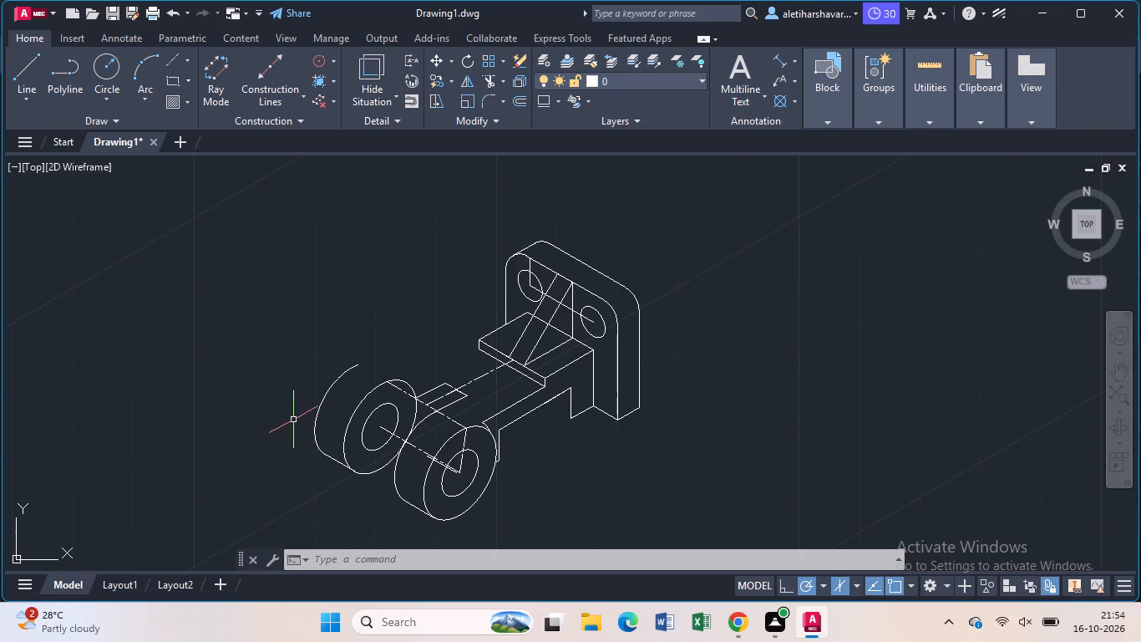
Extend the copied boss's rear arc around to meet its front circle.
{"action": "middle_click_drag", "start_coordinate": [373, 442], "coordinate": [400, 436]}
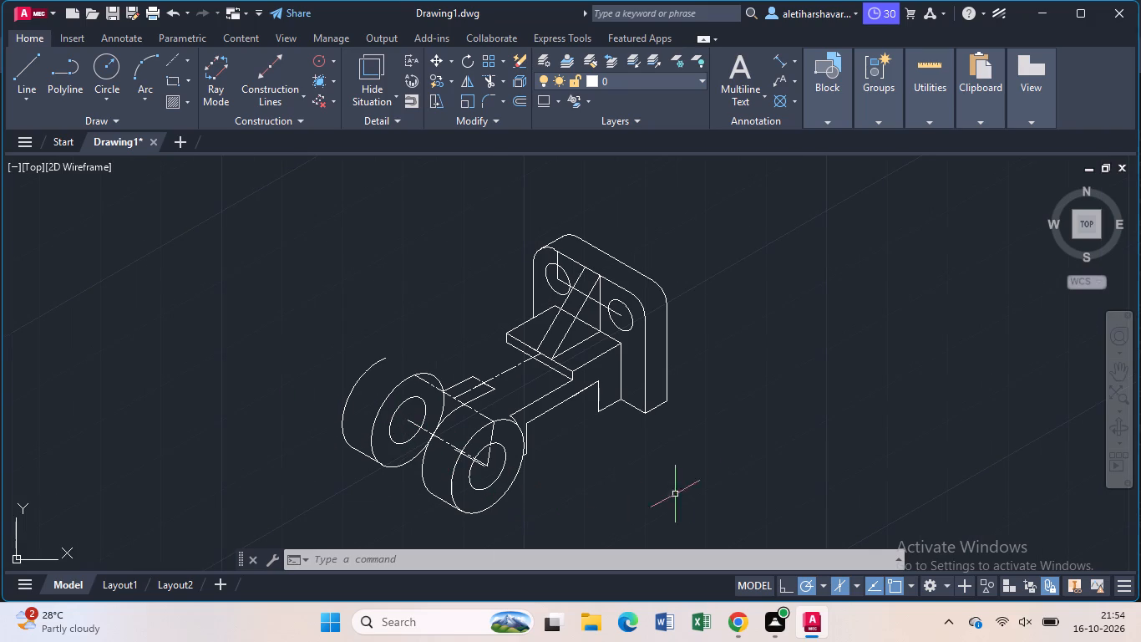
{"action": "middle_click_drag", "start_coordinate": [678, 444], "coordinate": [796, 390]}
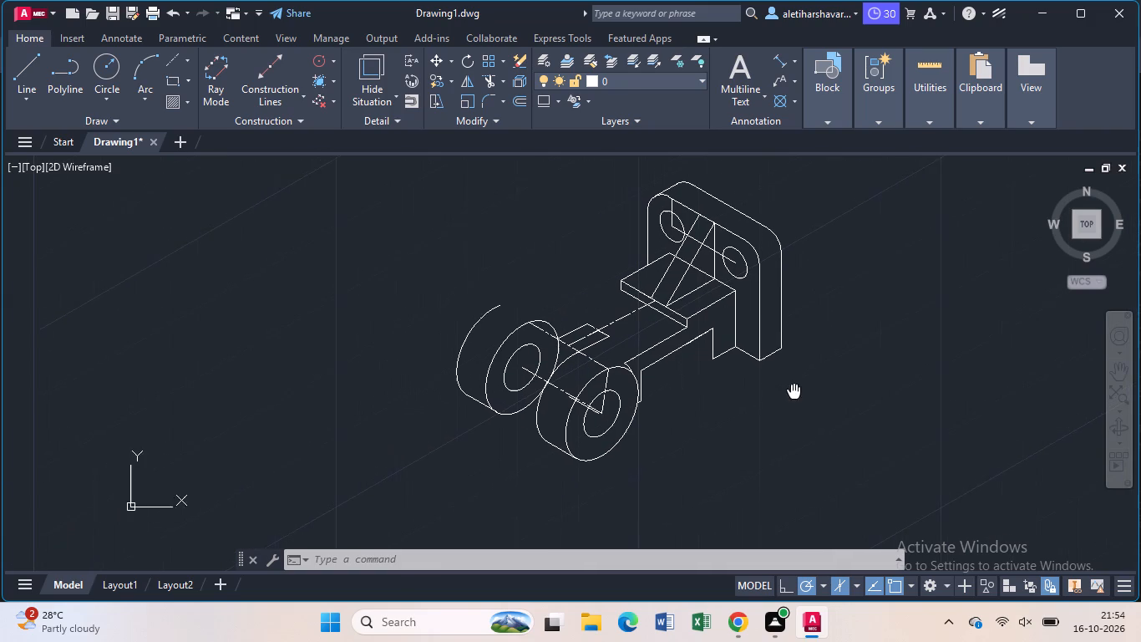
{"action": "middle_click_drag", "start_coordinate": [796, 390], "coordinate": [797, 390]}
{"action": "scroll", "coordinate": [653, 366], "scroll_direction": "up", "scroll_amount": 1}
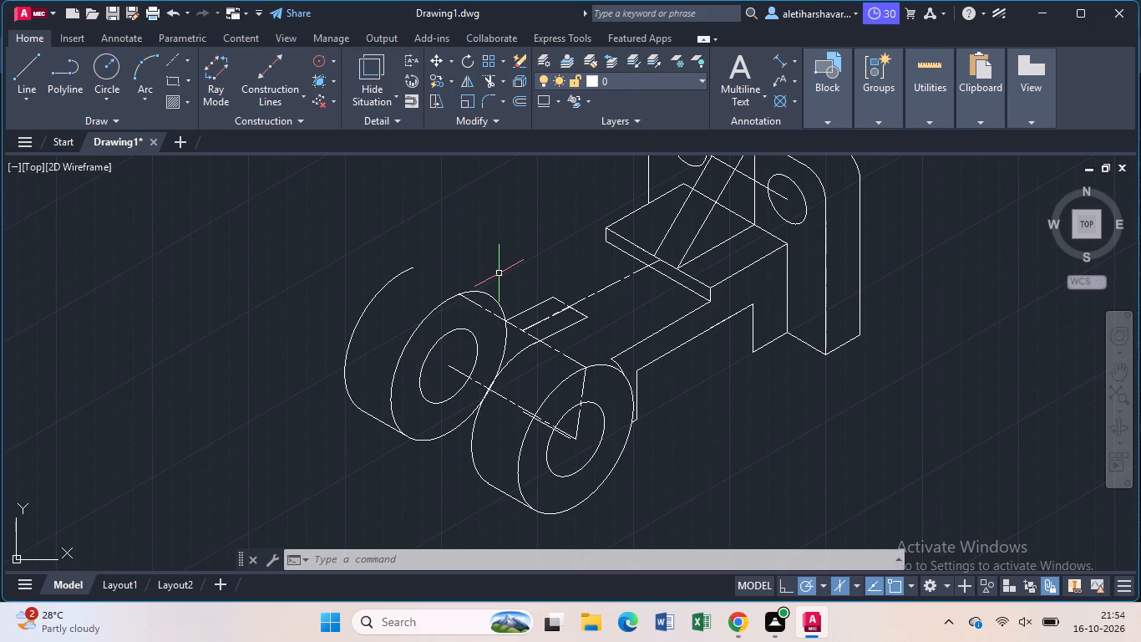
{"action": "scroll", "coordinate": [499, 273], "scroll_direction": "down", "scroll_amount": 1}
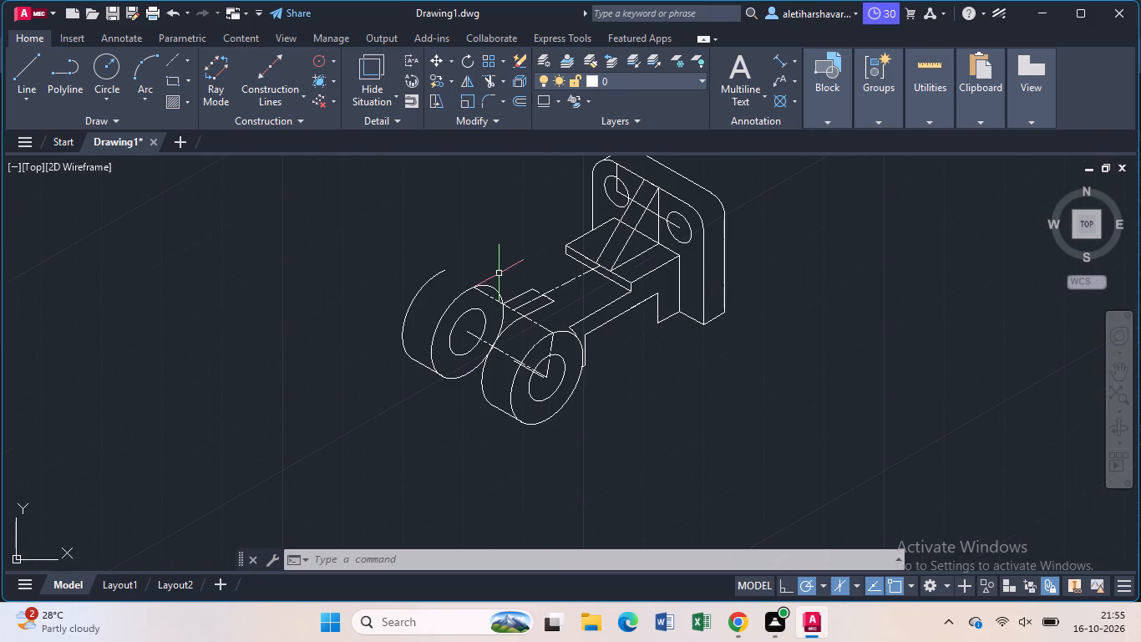
{"action": "type", "text": "ex"}
{"action": "key", "text": "Return"}
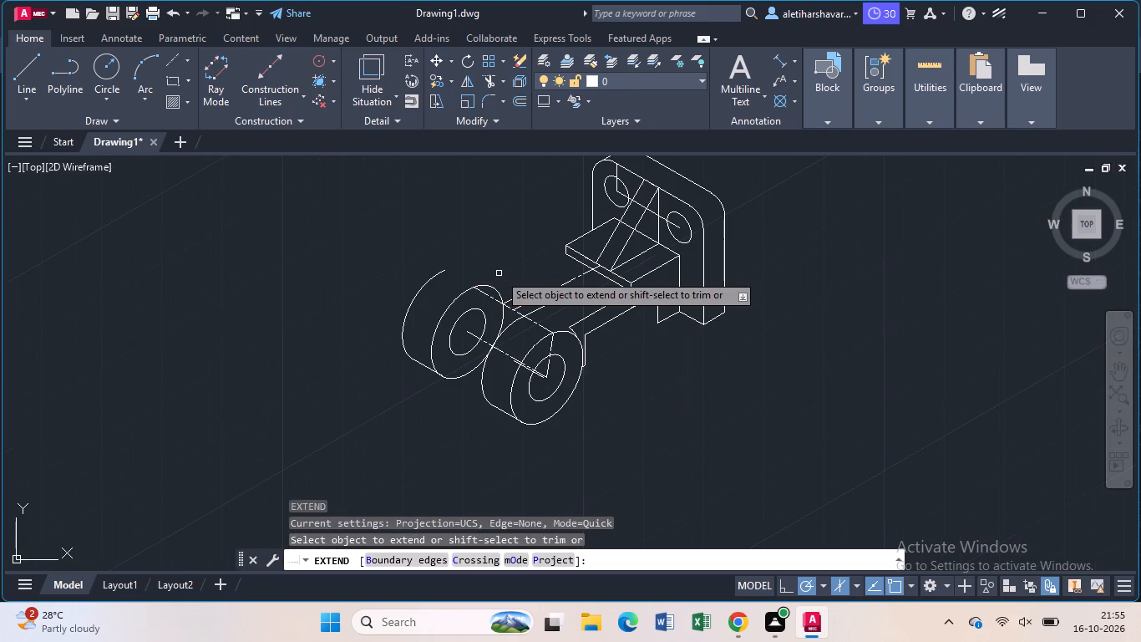
{"action": "left_click", "coordinate": [432, 280]}
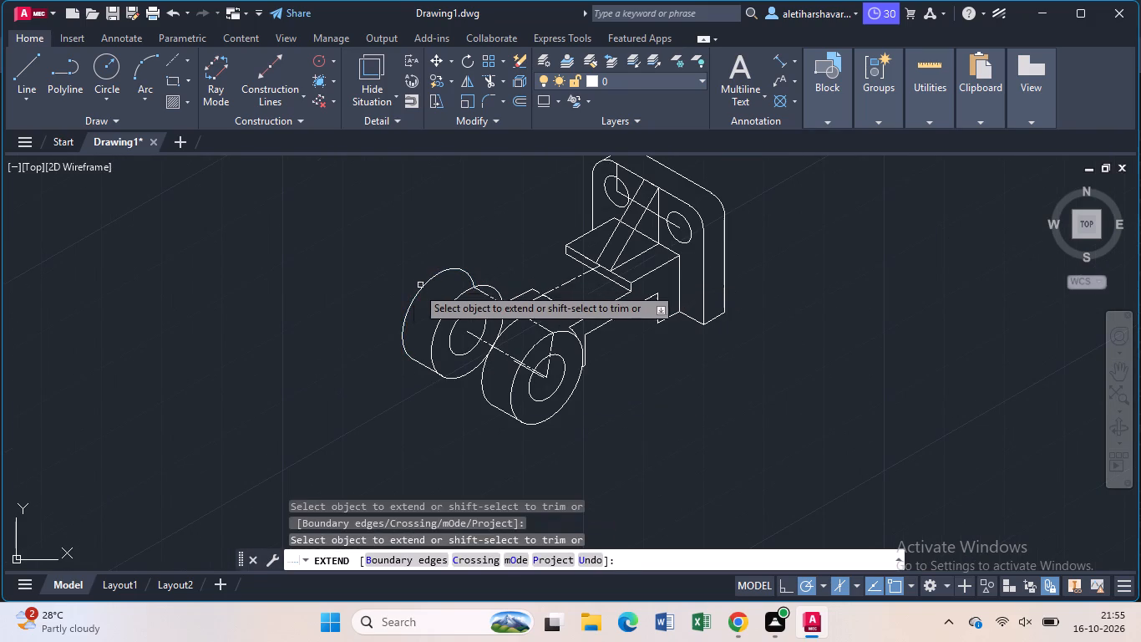
{"action": "key", "text": "Escape"}
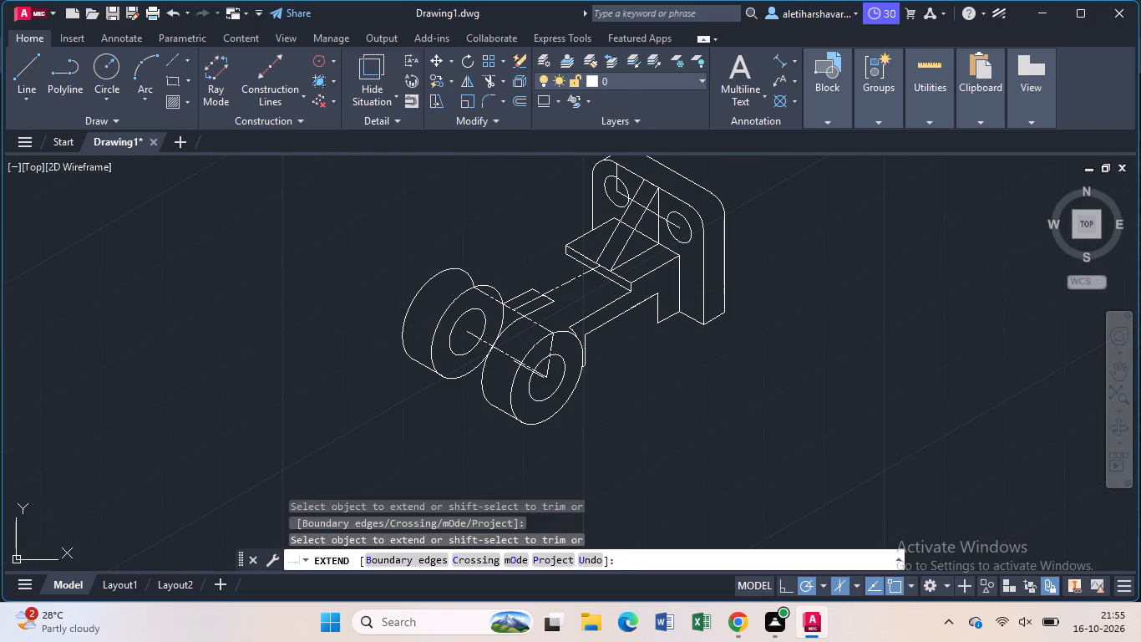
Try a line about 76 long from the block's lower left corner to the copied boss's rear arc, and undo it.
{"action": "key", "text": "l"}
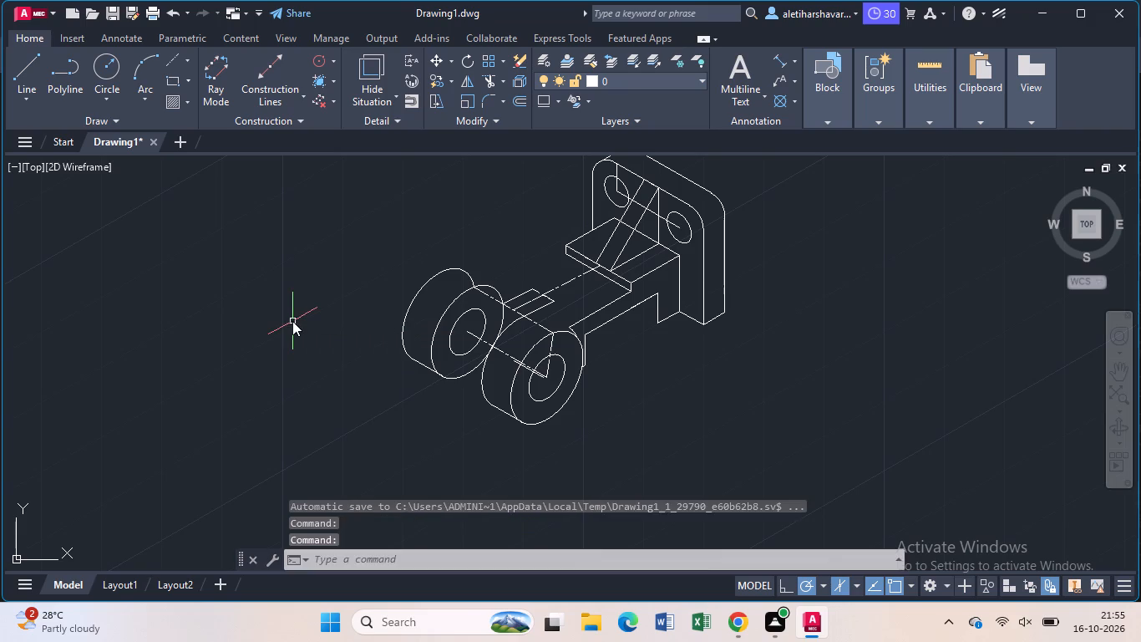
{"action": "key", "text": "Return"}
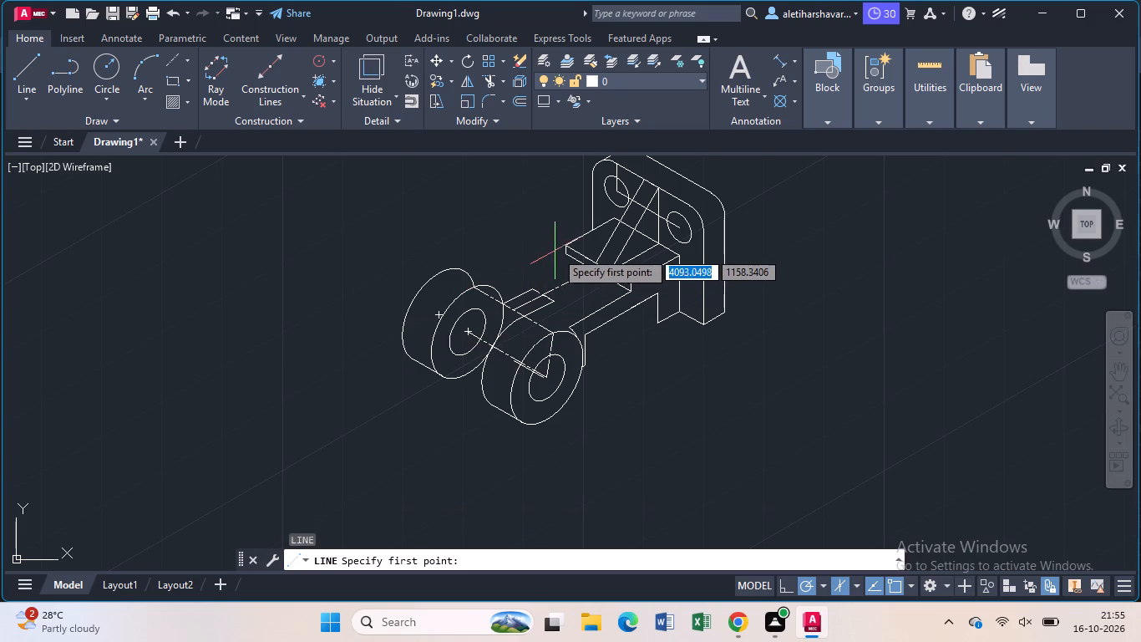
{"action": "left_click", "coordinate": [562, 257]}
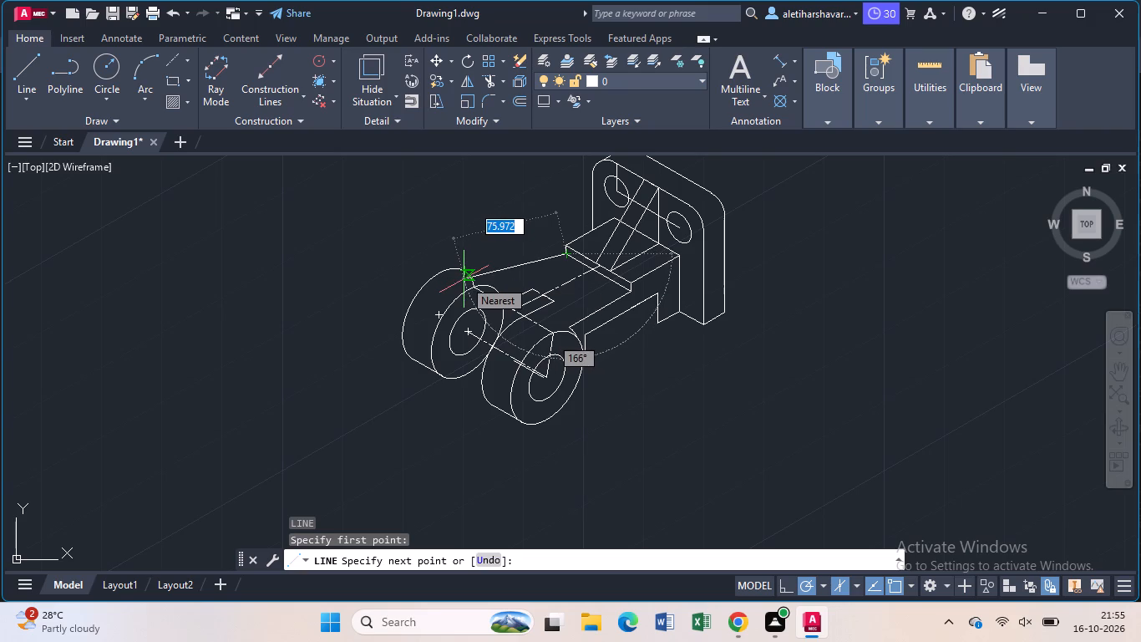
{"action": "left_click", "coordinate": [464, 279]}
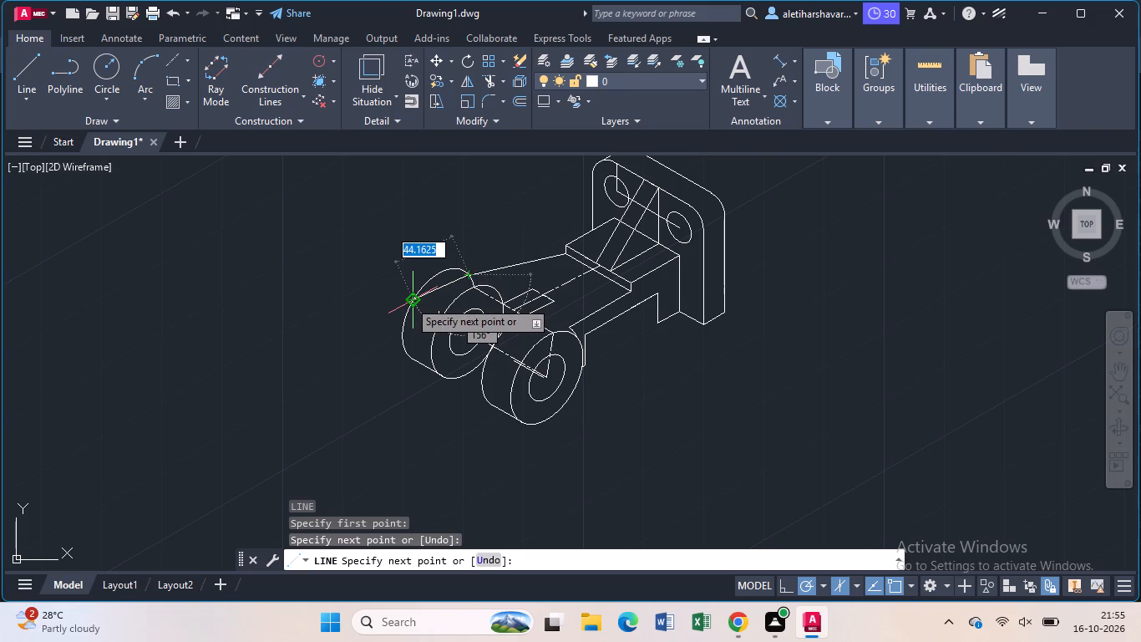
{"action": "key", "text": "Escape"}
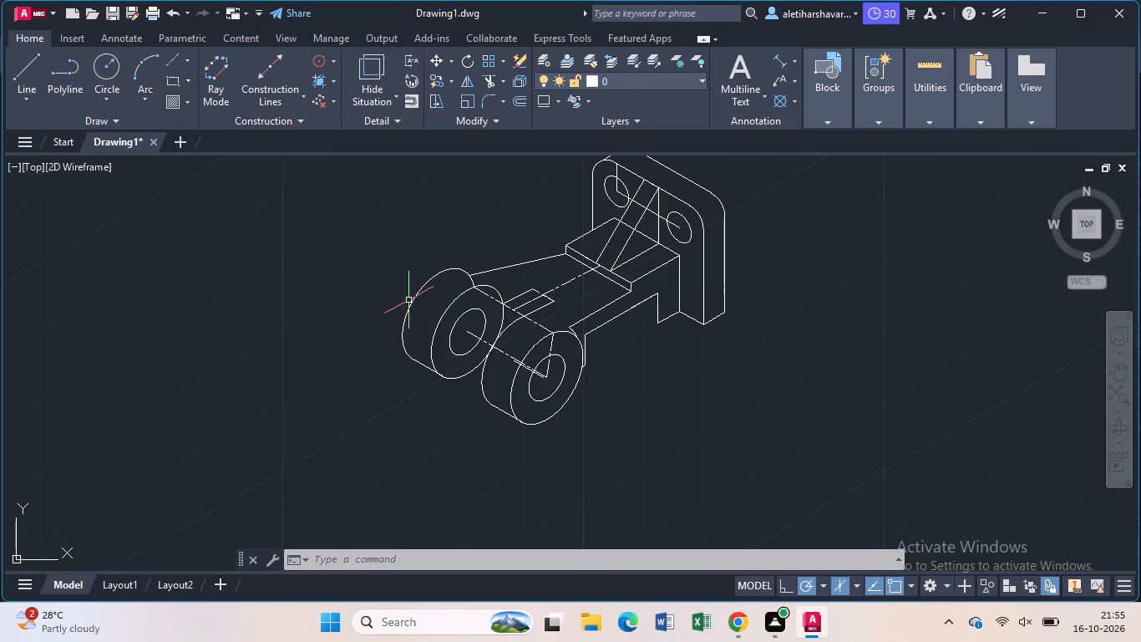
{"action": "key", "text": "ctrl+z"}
Start a line from the centre of the copied boss's hole.
{"action": "scroll", "coordinate": [481, 349], "scroll_direction": "up", "scroll_amount": 1}
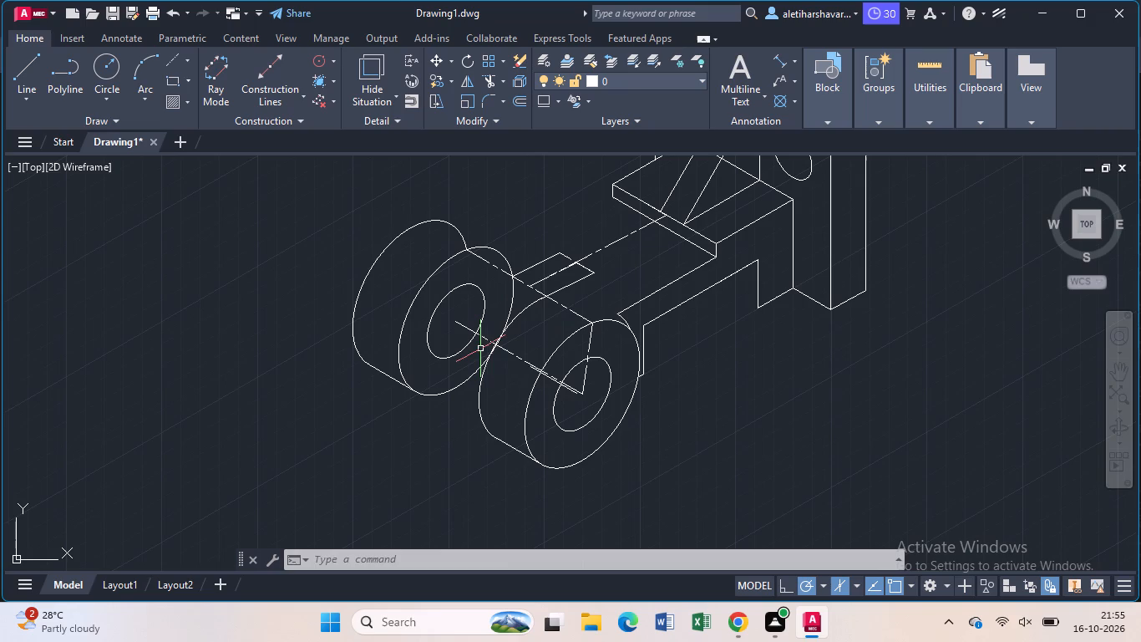
{"action": "key", "text": "l"}
{"action": "key", "text": "Return"}
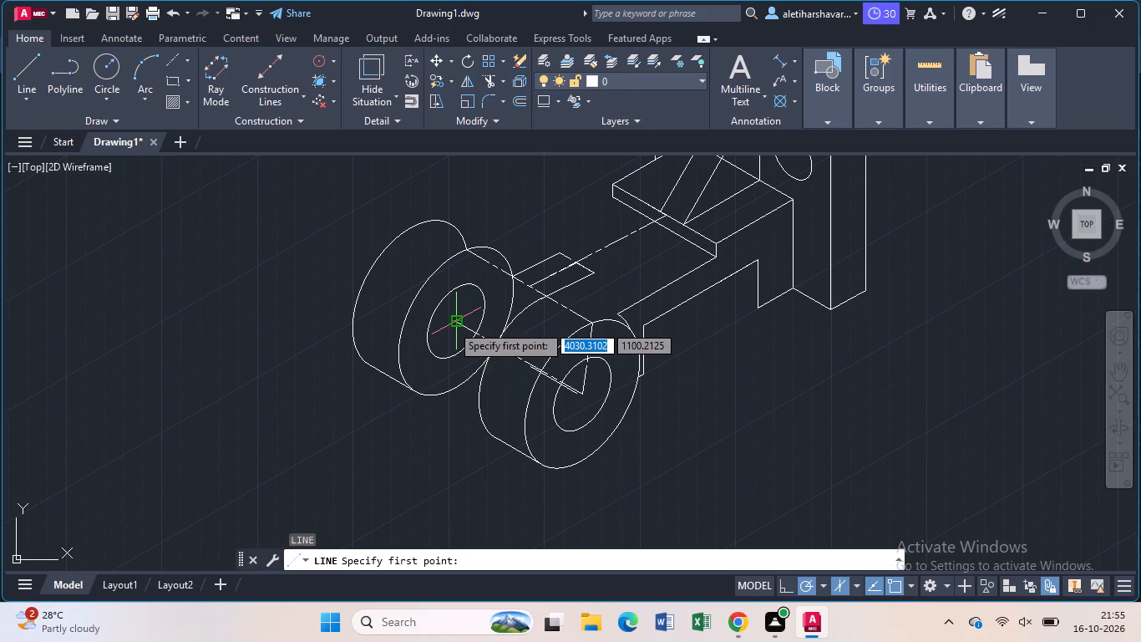
{"action": "left_click", "coordinate": [451, 324]}
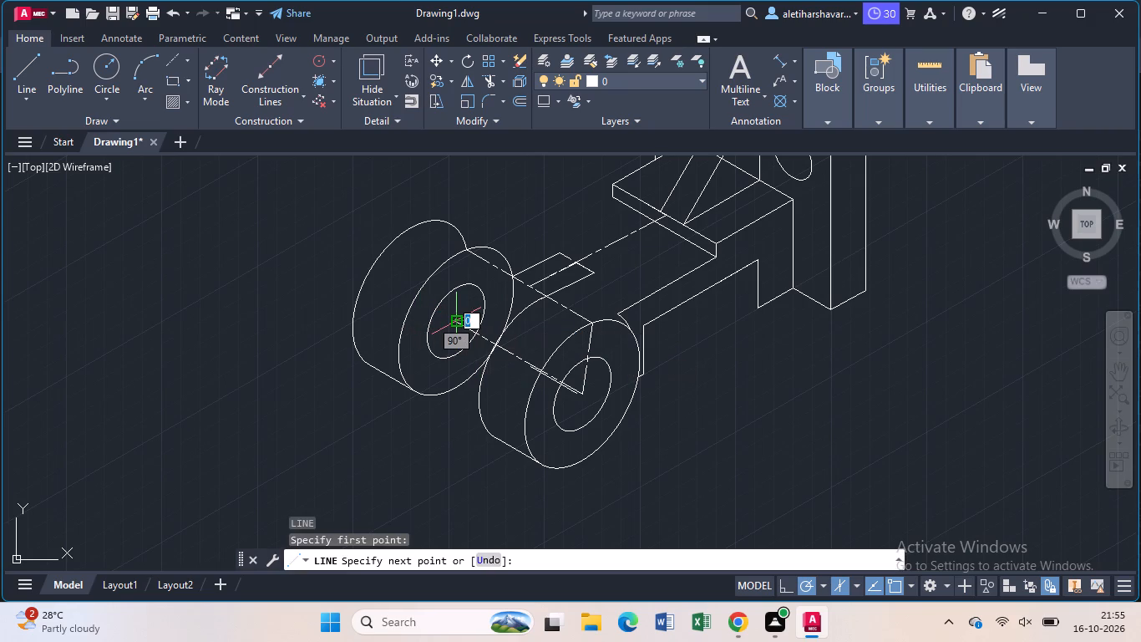
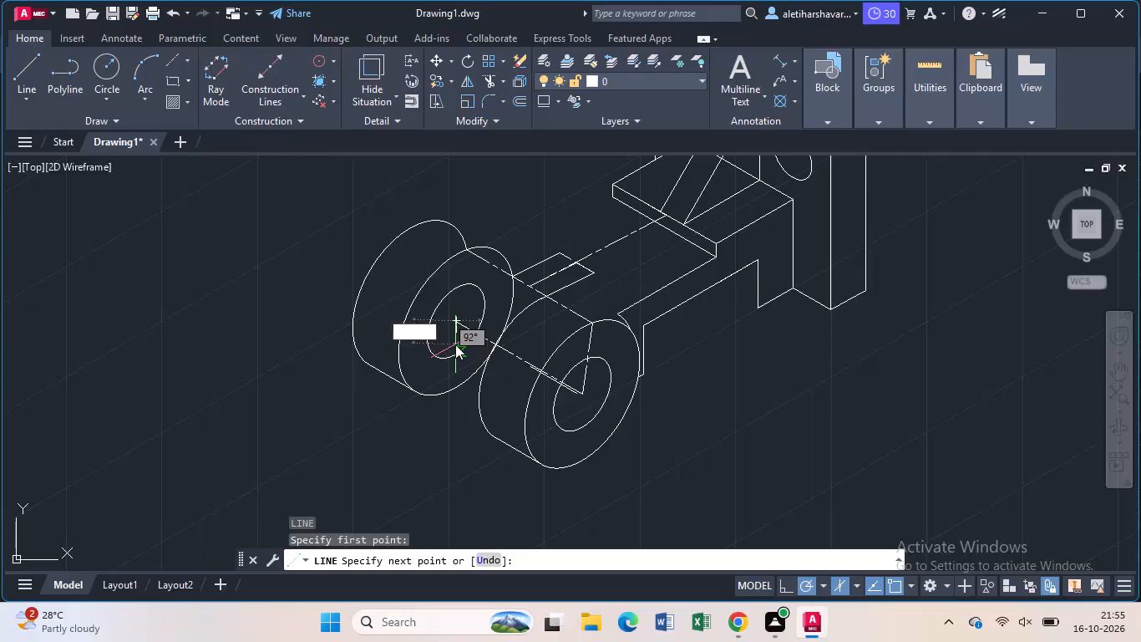
Finish the line straight down from the far boss's hole centre with a length of 6.
{"action": "key", "text": "Return"}
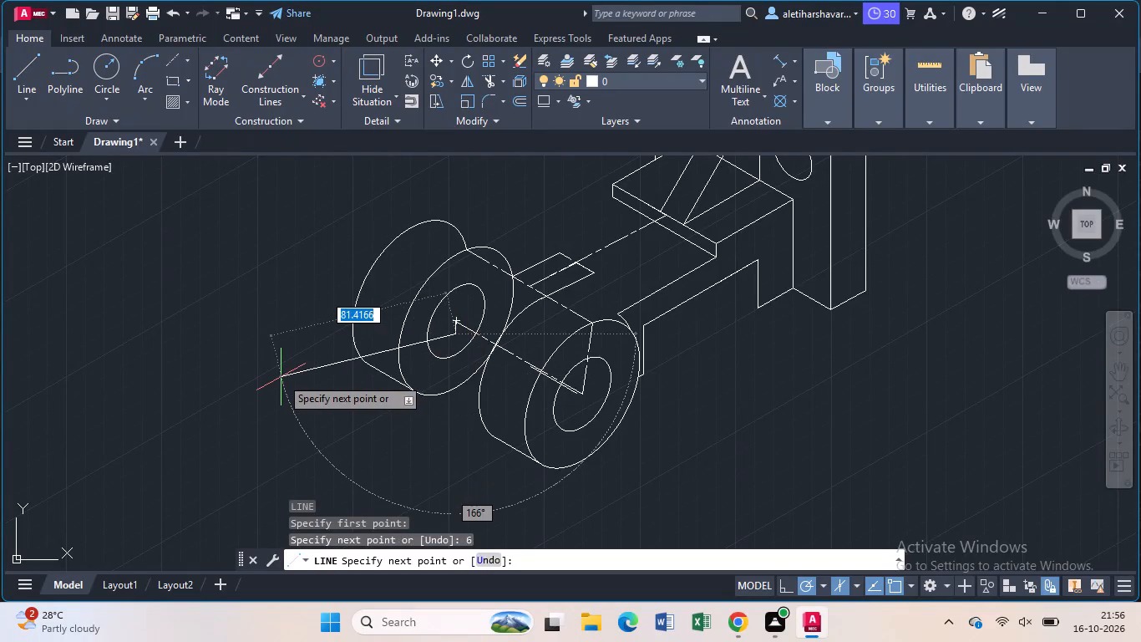
{"action": "key", "text": "Escape"}
Copy the far boss's front circle, rear arc, hole and lower edge line 6 straight down, from the short line's upper end to its lower end.
{"action": "scroll", "coordinate": [383, 350], "scroll_direction": "up", "scroll_amount": 1}
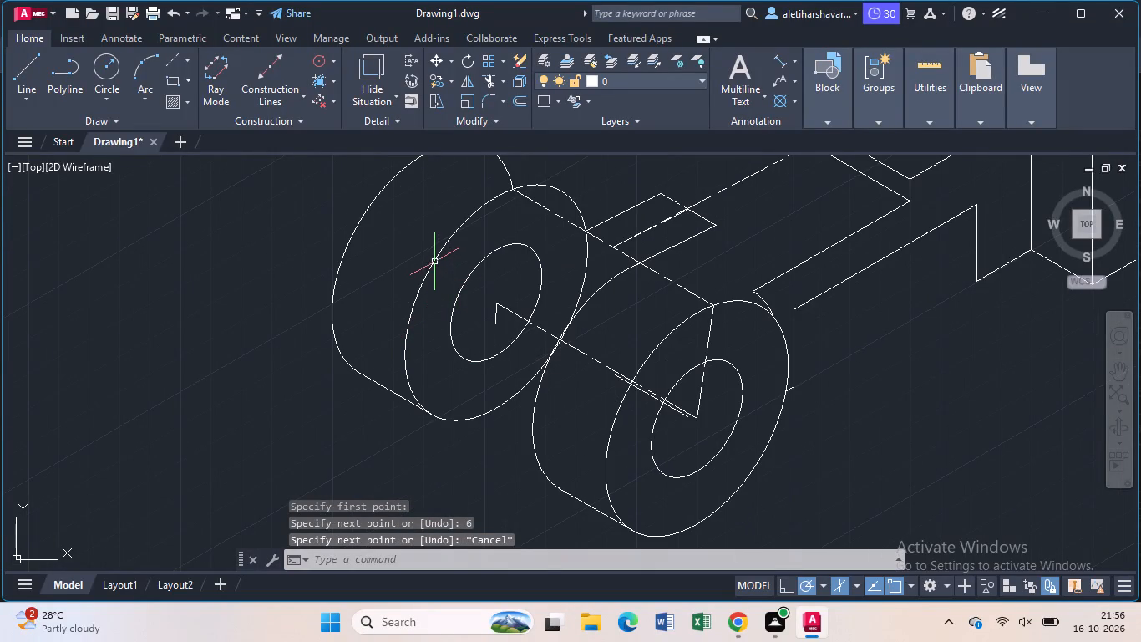
{"action": "left_click", "coordinate": [434, 262]}
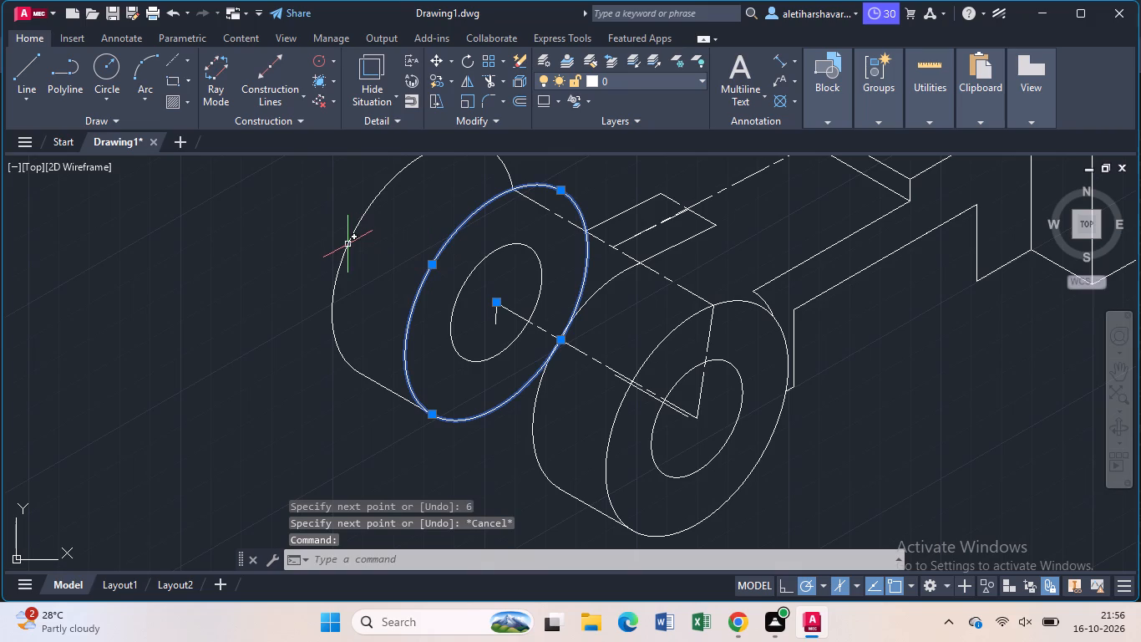
{"action": "left_click", "coordinate": [347, 244]}
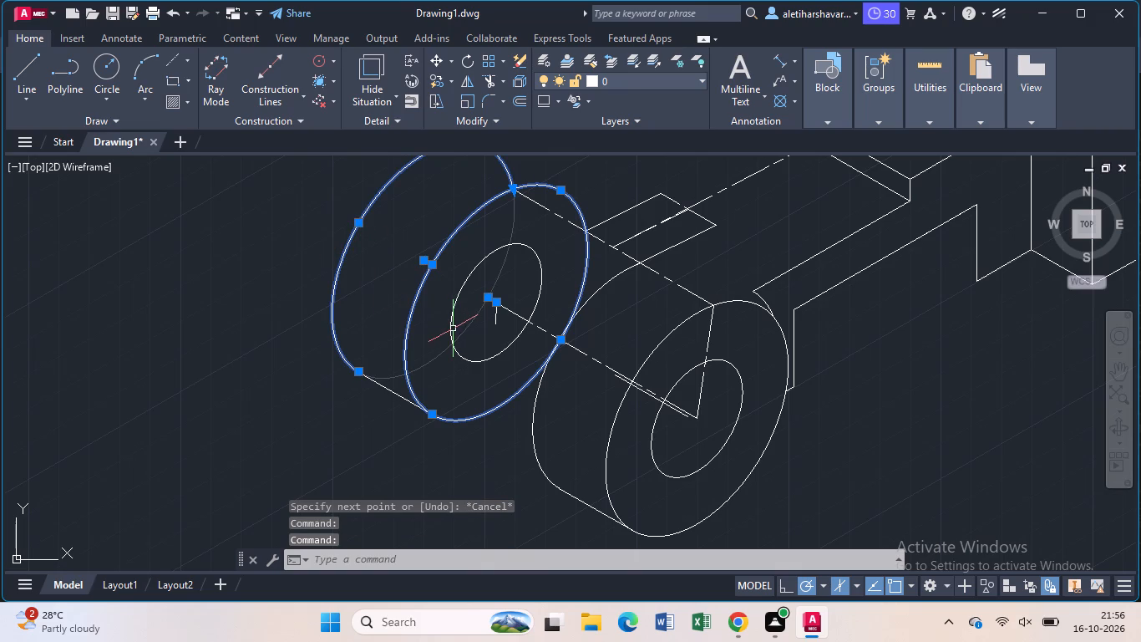
{"action": "left_click", "coordinate": [452, 330]}
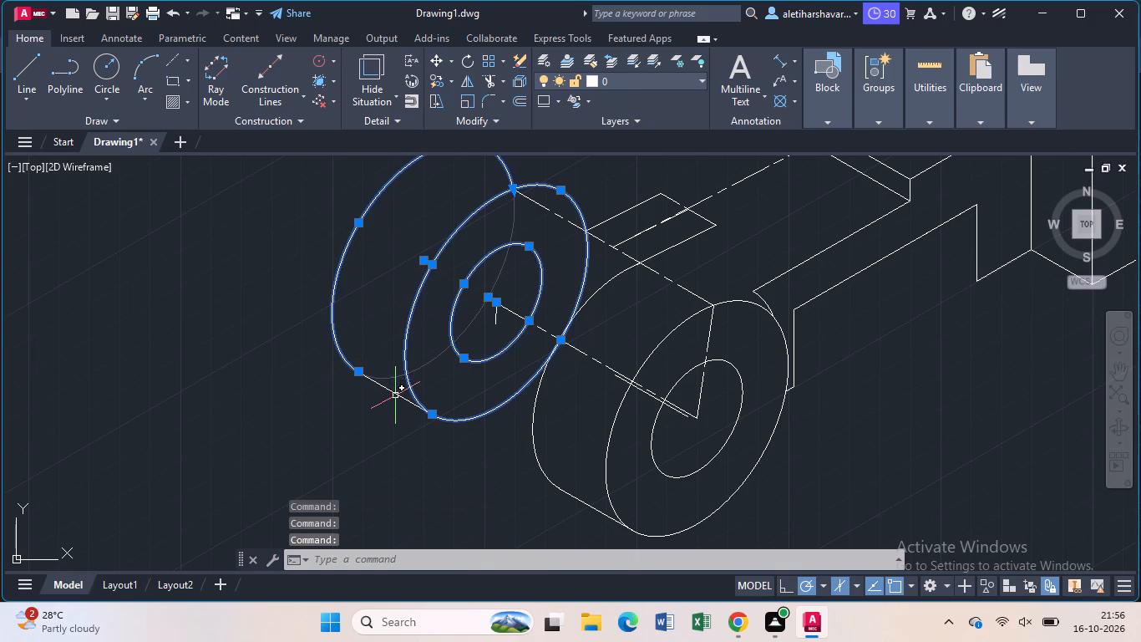
{"action": "left_click", "coordinate": [395, 395]}
{"action": "scroll", "coordinate": [478, 283], "scroll_direction": "up", "scroll_amount": 1}
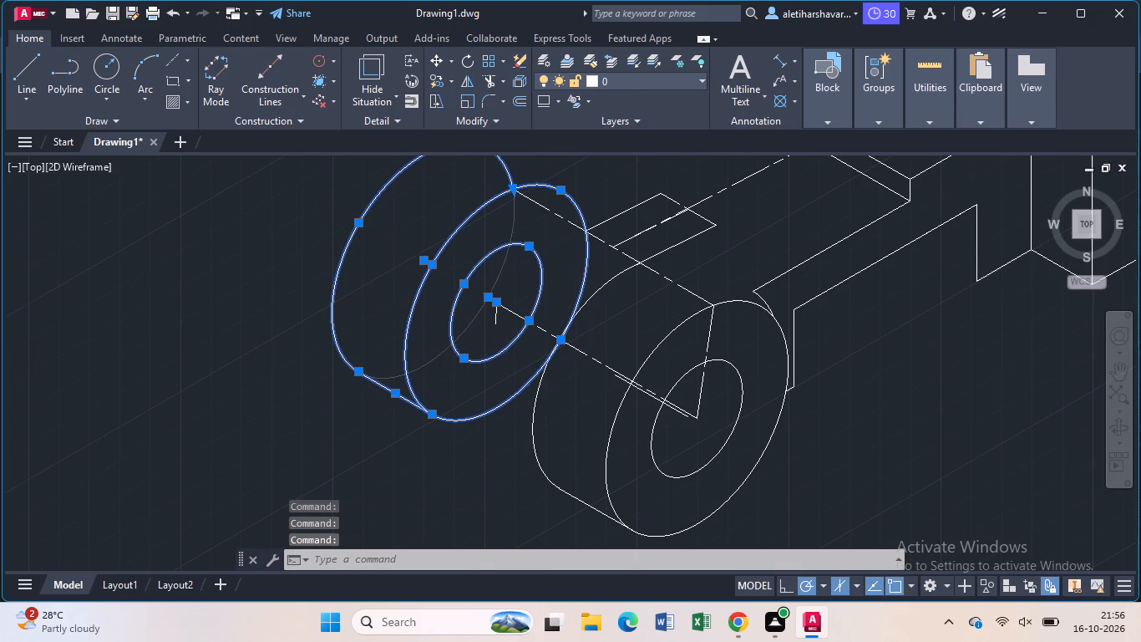
{"action": "type", "text": "co"}
{"action": "key", "text": "Return"}
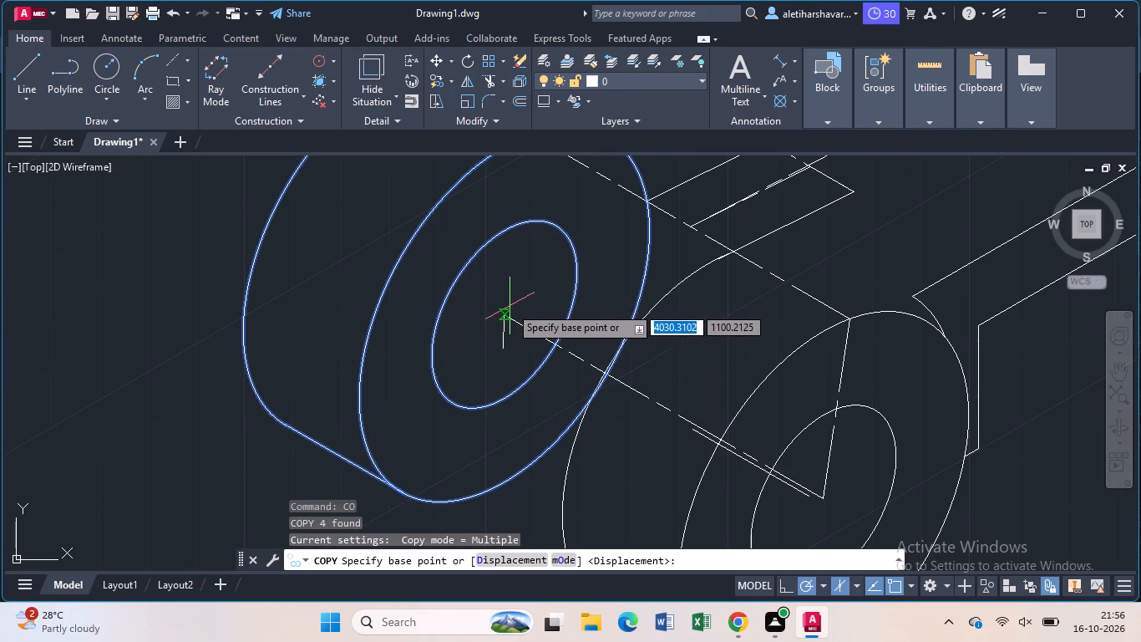
{"action": "left_click", "coordinate": [507, 312]}
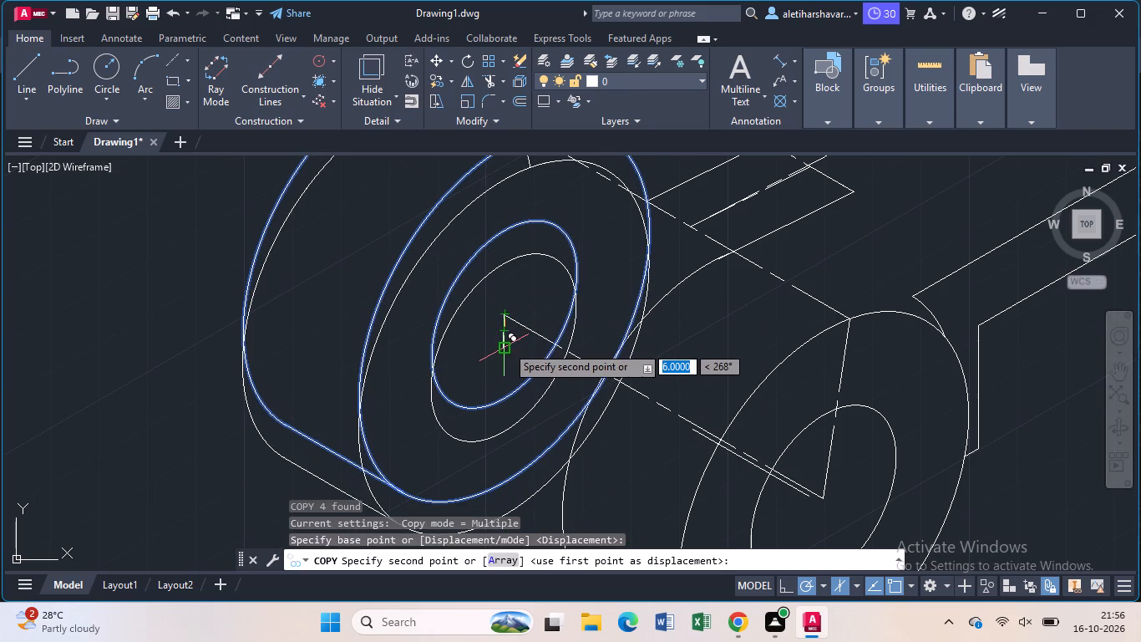
{"action": "left_click", "coordinate": [506, 346]}
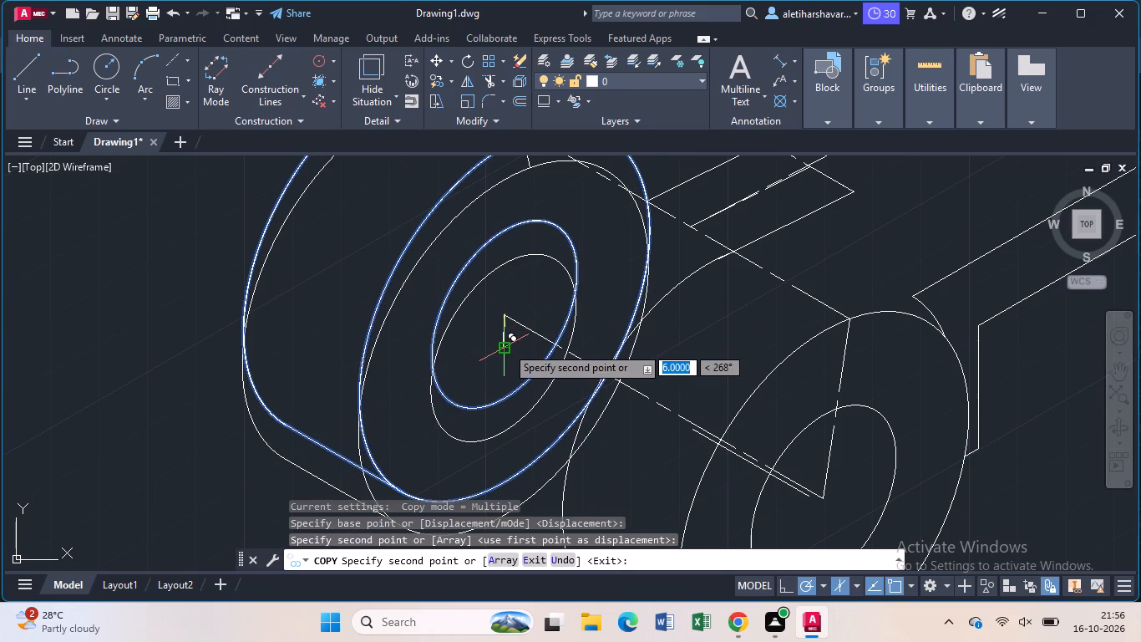
{"action": "key", "text": "Escape"}
Erase the far boss's upper set of outlines: rear arc, front circle, hole and lower edge line.
{"action": "scroll", "coordinate": [506, 346], "scroll_direction": "down", "scroll_amount": 1}
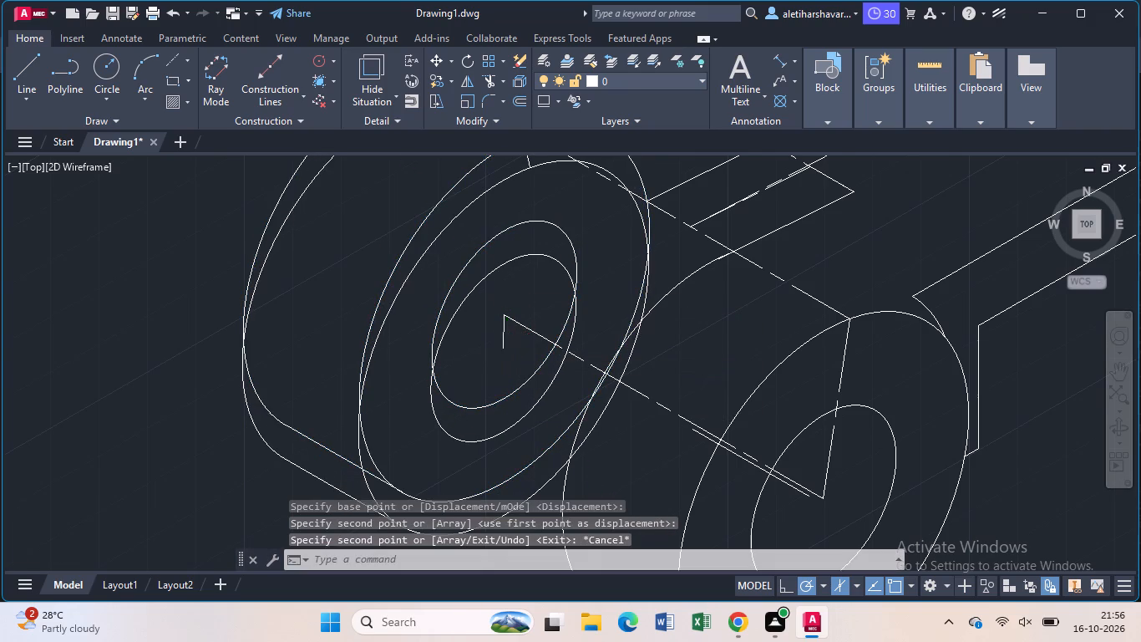
{"action": "scroll", "coordinate": [506, 346], "scroll_direction": "down", "scroll_amount": 1}
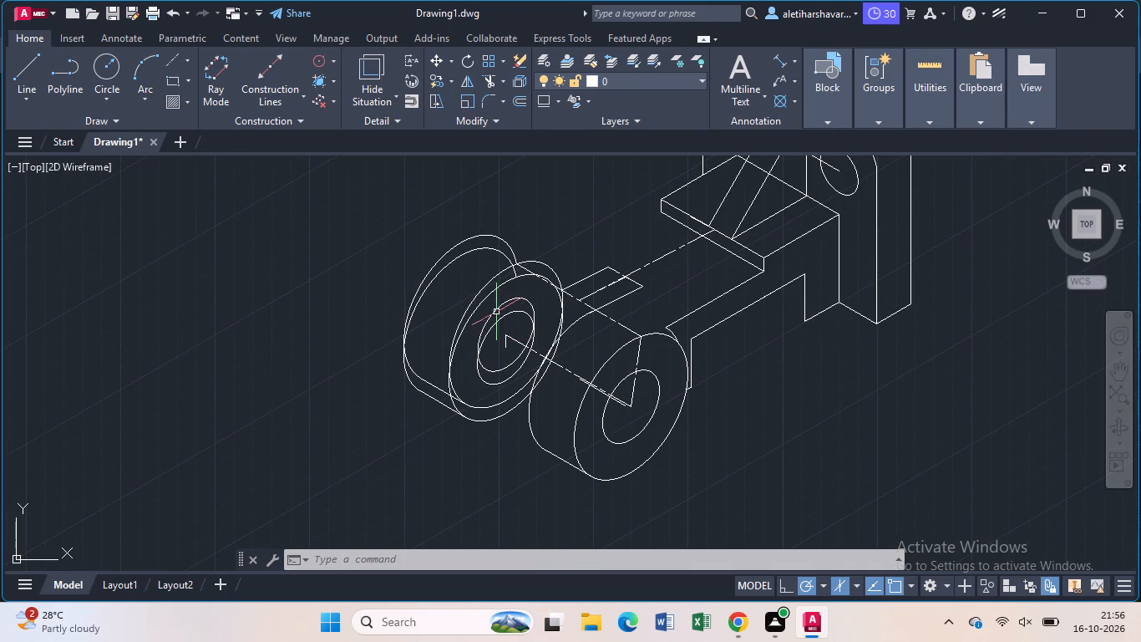
{"action": "left_click", "coordinate": [499, 239]}
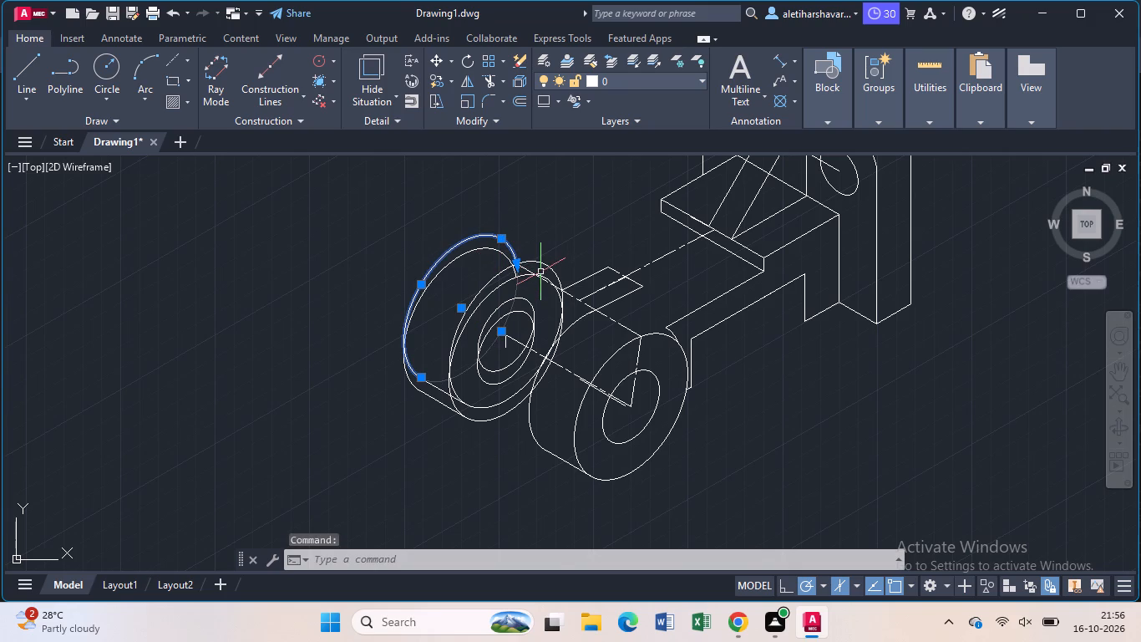
{"action": "left_click", "coordinate": [539, 262]}
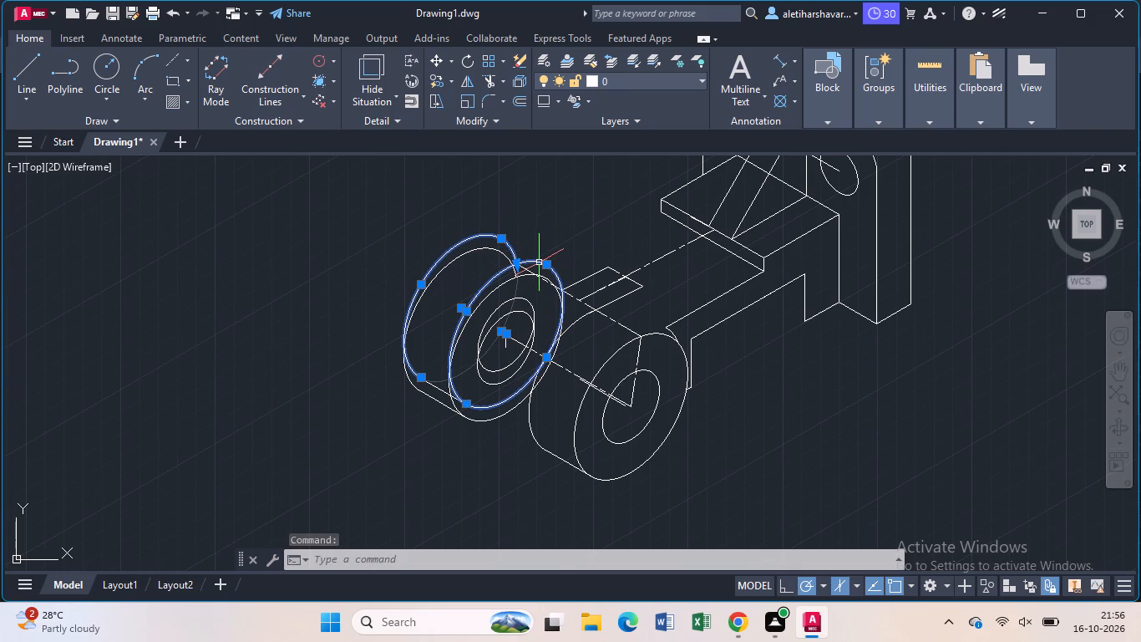
{"action": "left_click", "coordinate": [533, 305]}
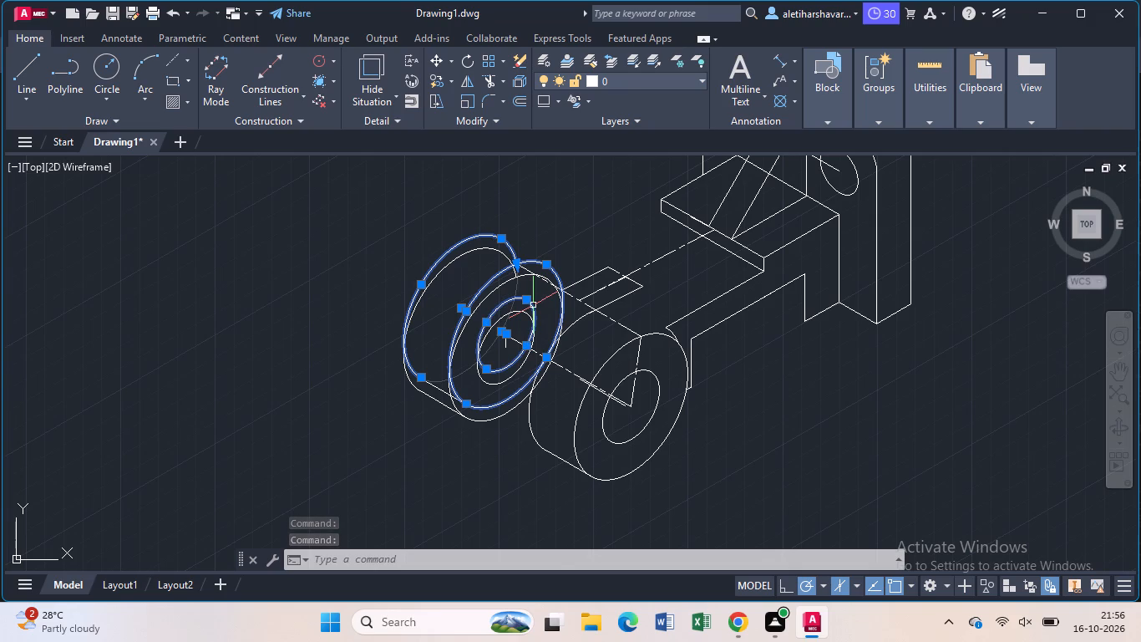
{"action": "left_click", "coordinate": [443, 390]}
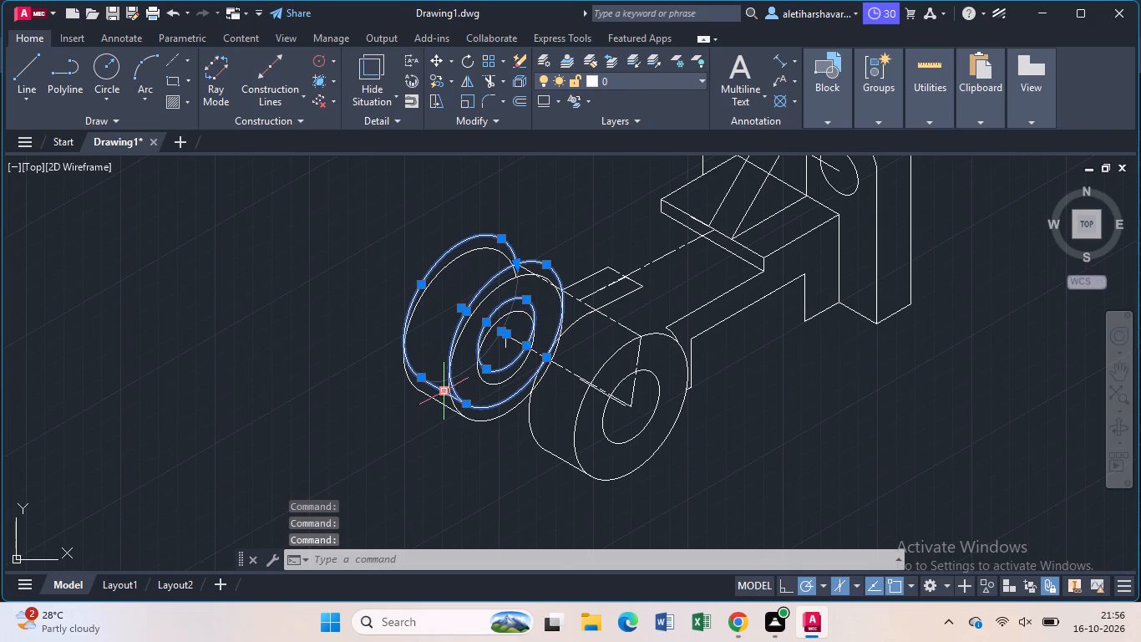
{"action": "key", "text": "Delete"}
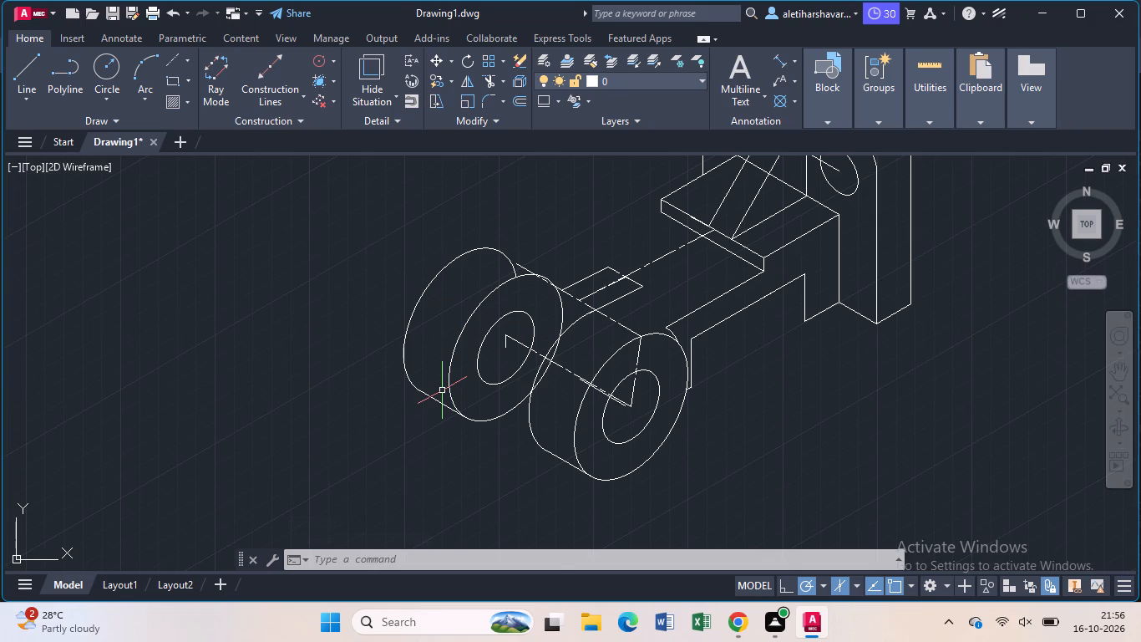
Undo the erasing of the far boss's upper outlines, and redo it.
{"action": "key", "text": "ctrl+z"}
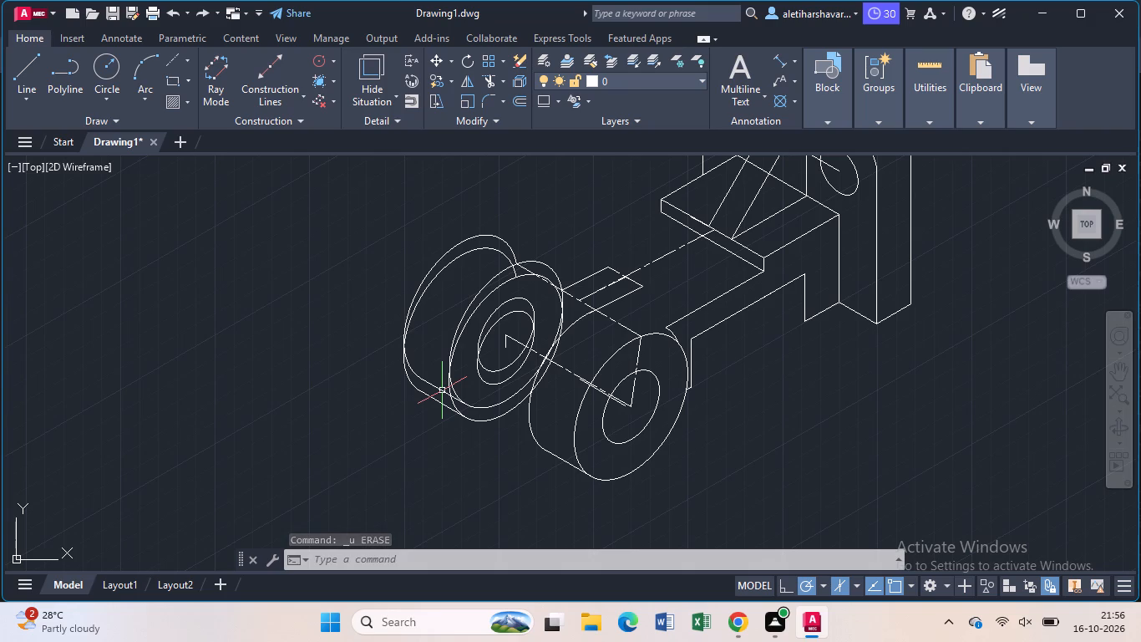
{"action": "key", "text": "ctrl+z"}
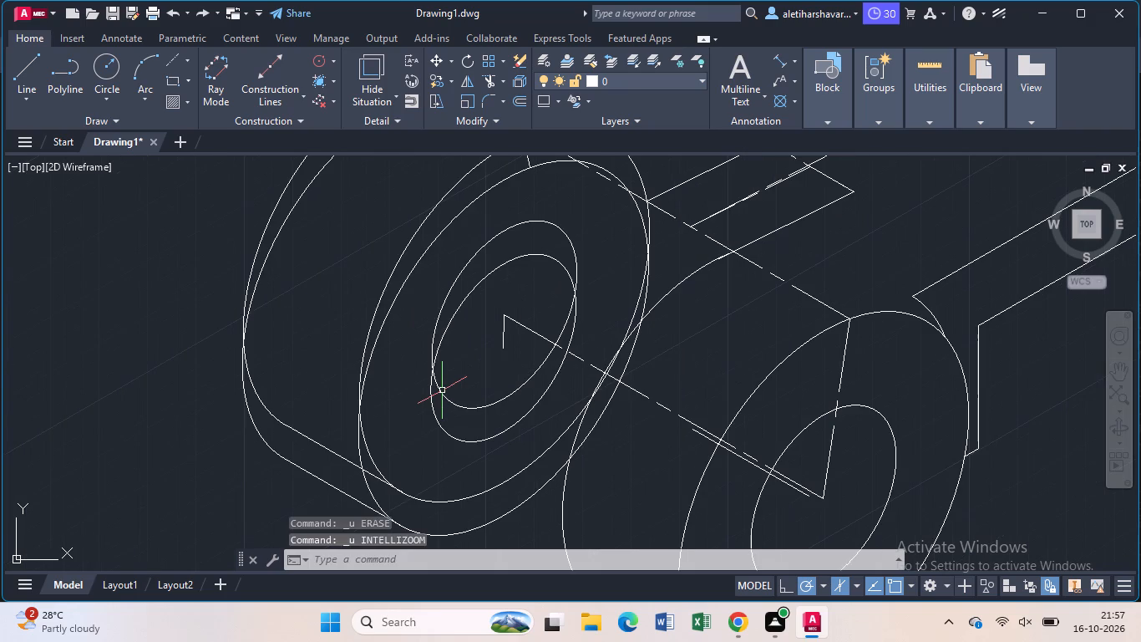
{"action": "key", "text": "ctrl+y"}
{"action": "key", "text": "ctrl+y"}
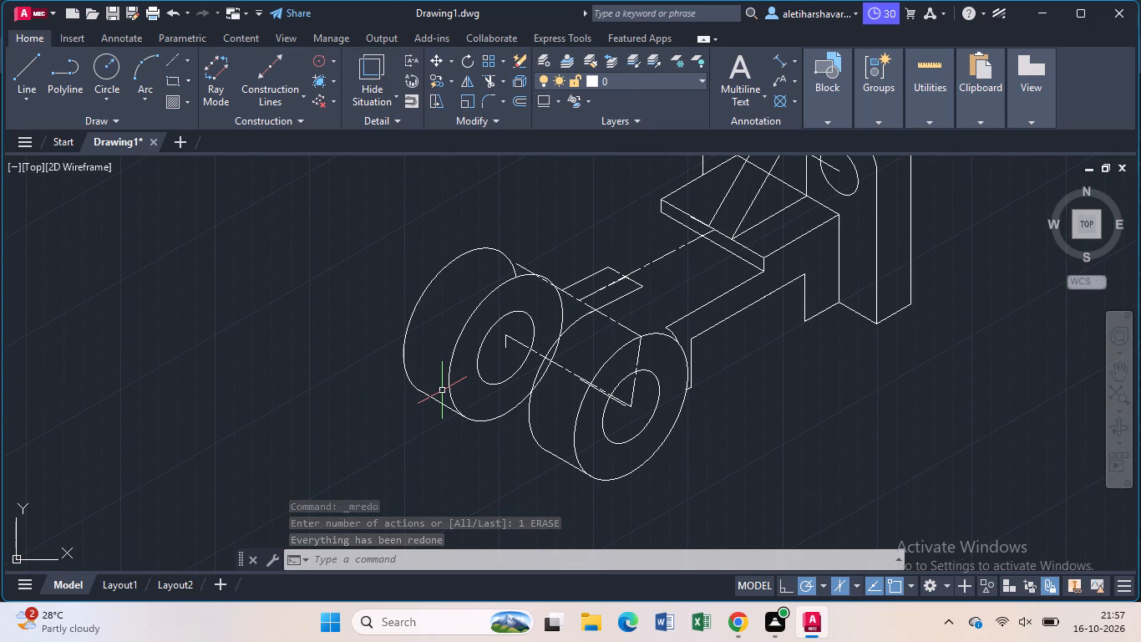
Erase the short solid line in the near boss and the three dash-dot reference lines running between and across the two bosses.
{"action": "scroll", "coordinate": [596, 400], "scroll_direction": "up", "scroll_amount": 1}
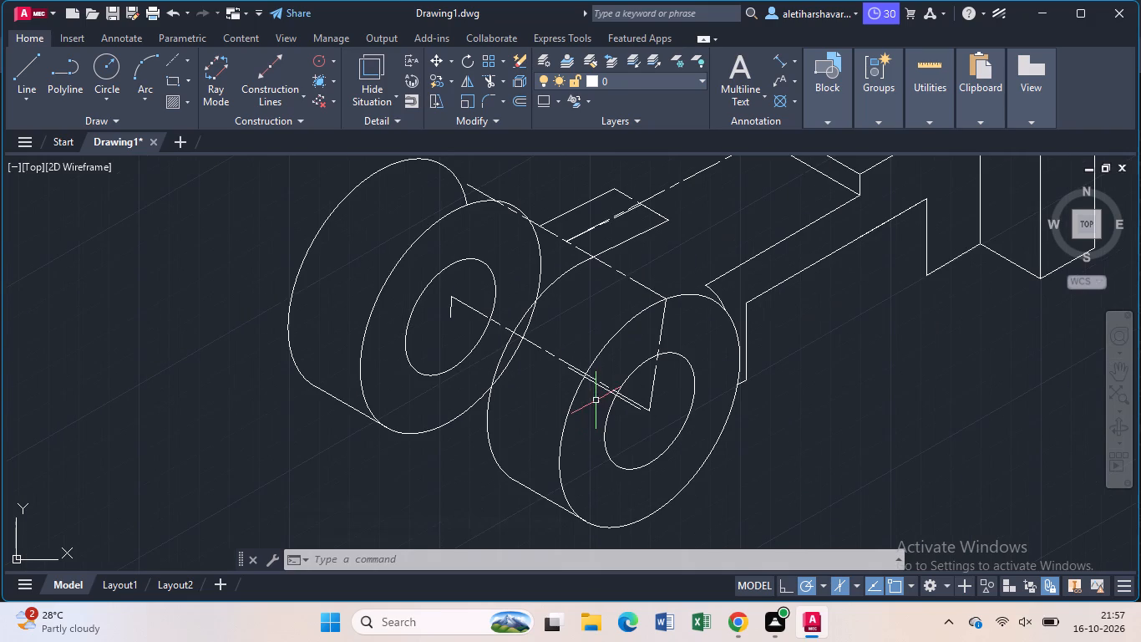
{"action": "left_click", "coordinate": [601, 389]}
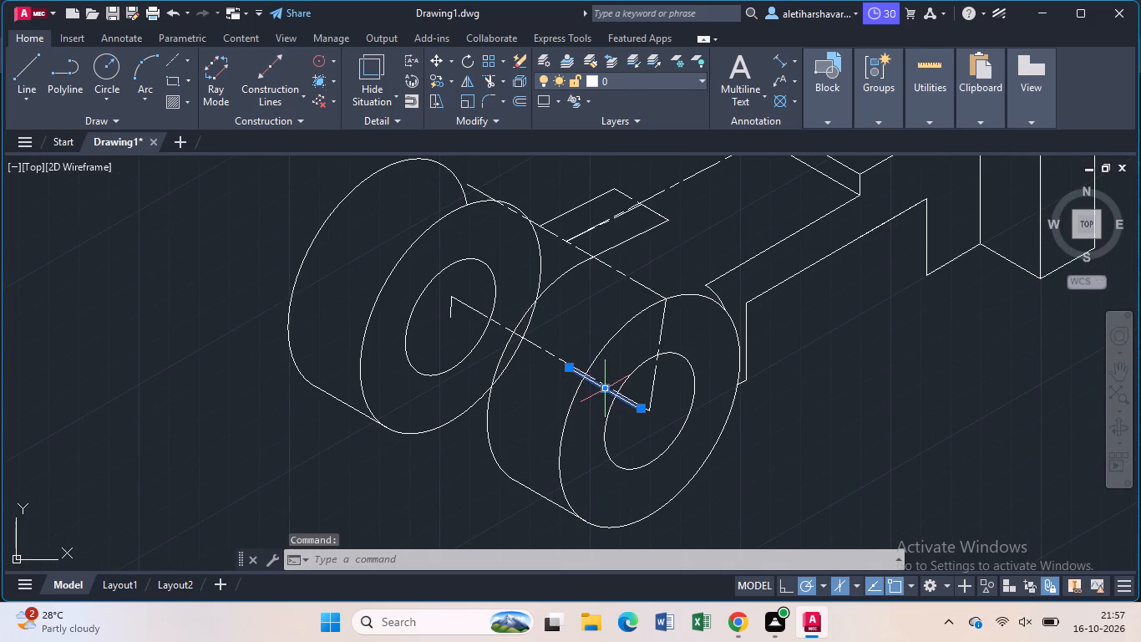
{"action": "key", "text": "Delete"}
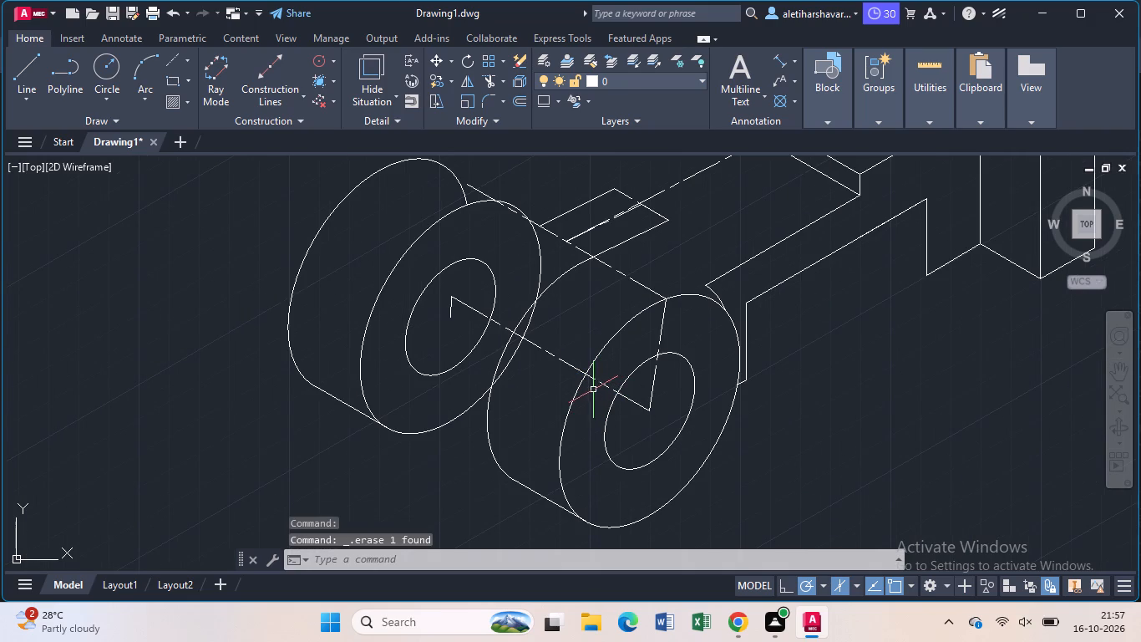
{"action": "left_click", "coordinate": [560, 357]}
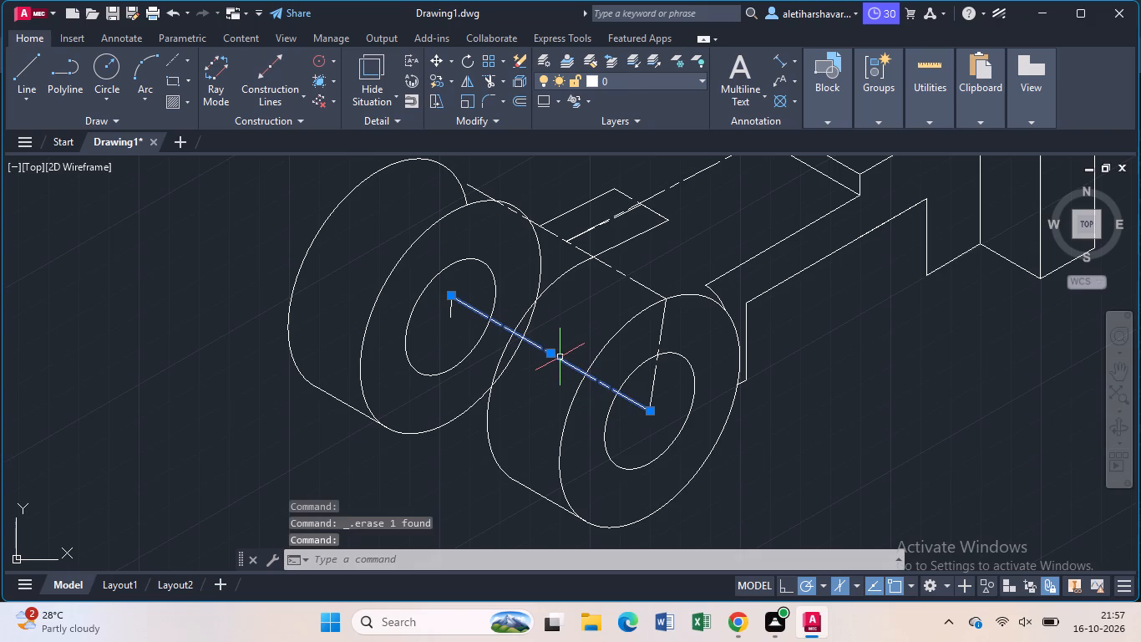
{"action": "key", "text": "Delete"}
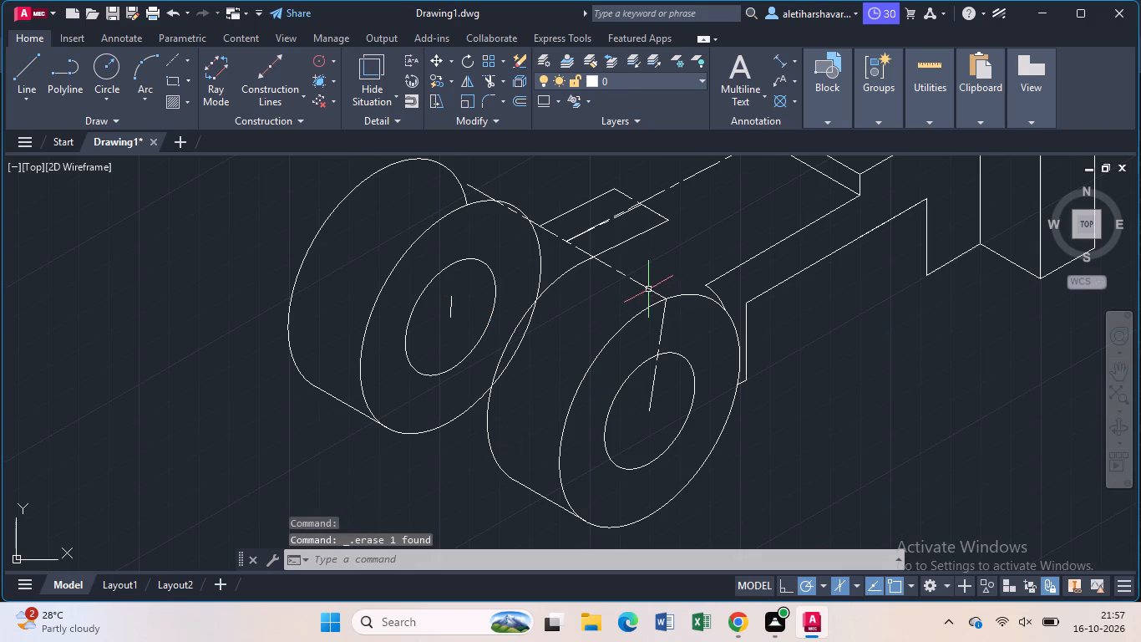
{"action": "left_click", "coordinate": [647, 284]}
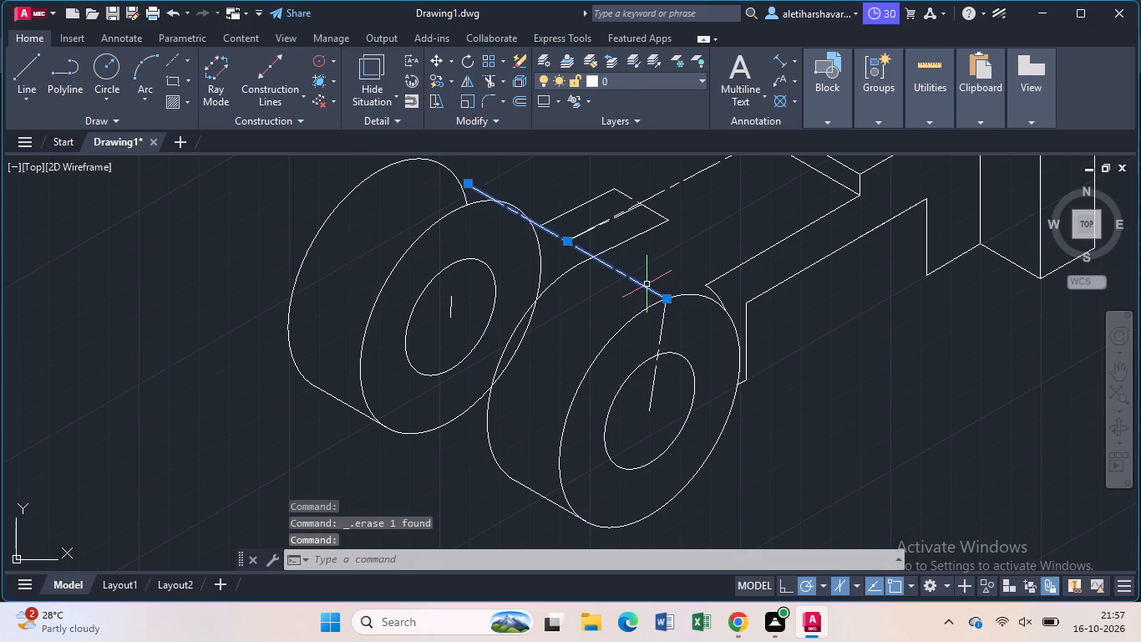
{"action": "key", "text": "Delete"}
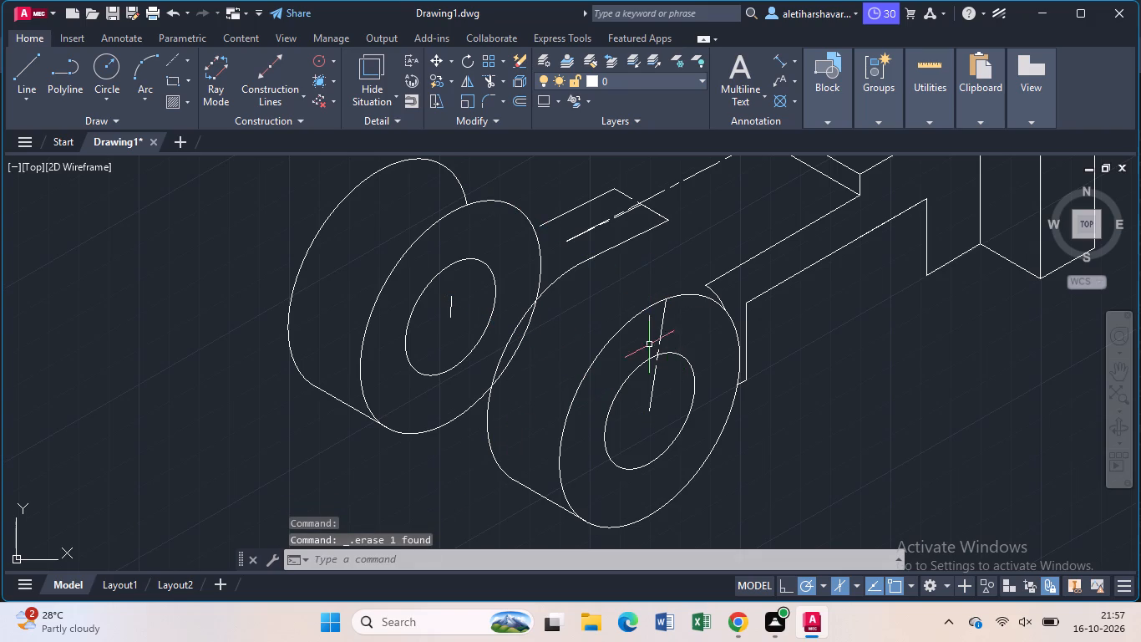
{"action": "left_click", "coordinate": [664, 333]}
{"action": "key", "text": "Delete"}
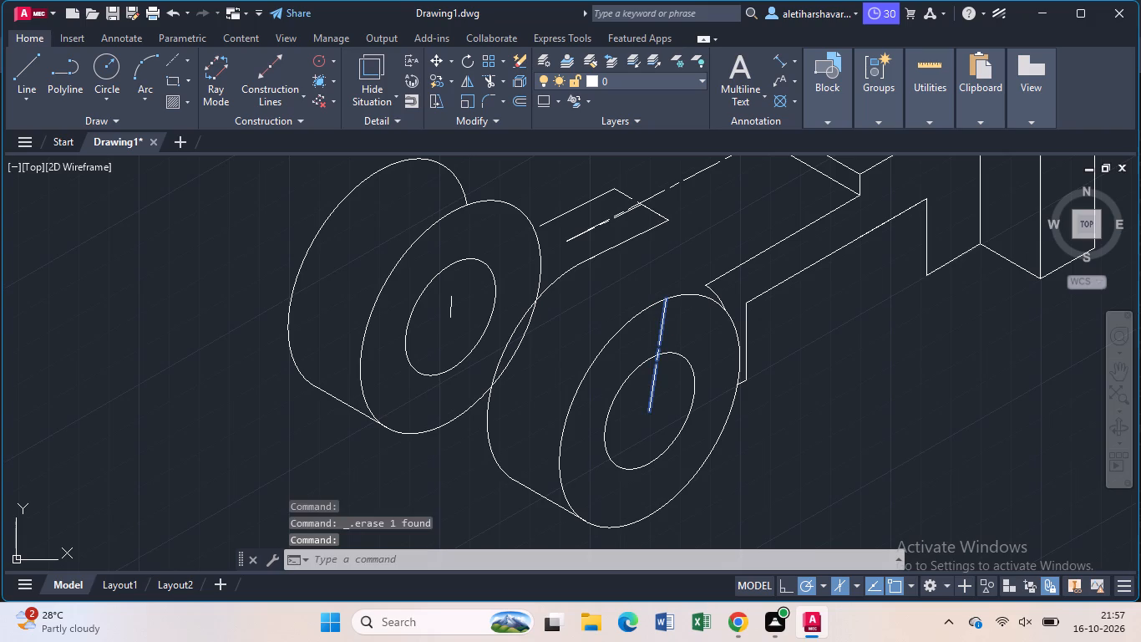
Draw a line 10 long straight down from the centre of the far boss's hole.
{"action": "scroll", "coordinate": [666, 330], "scroll_direction": "down", "scroll_amount": 1}
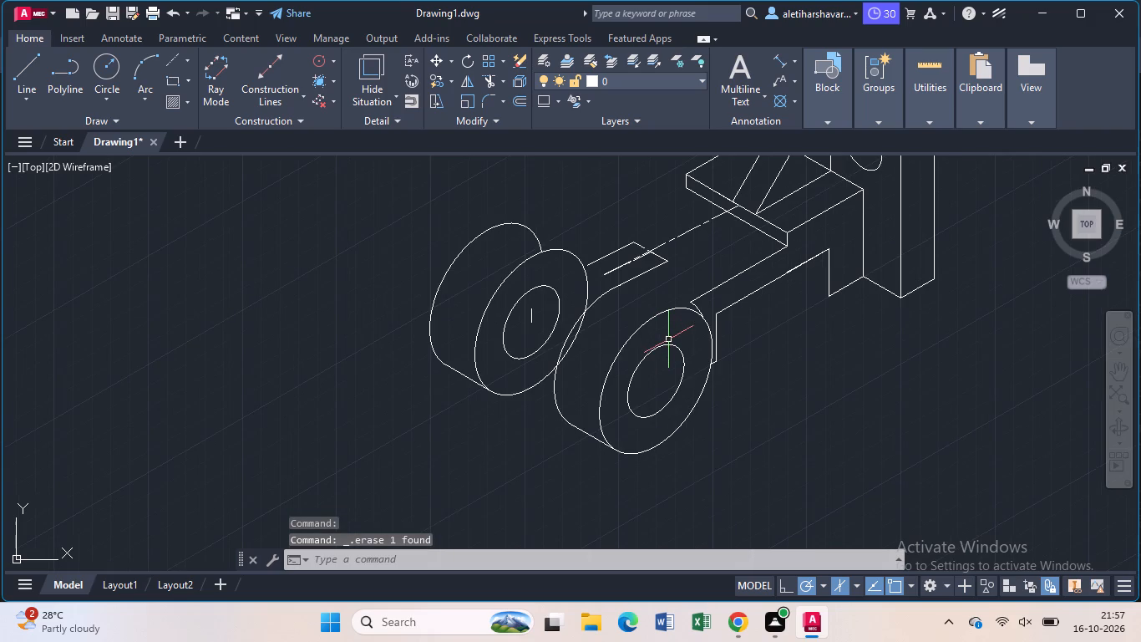
{"action": "middle_click_drag", "start_coordinate": [592, 318], "coordinate": [624, 395]}
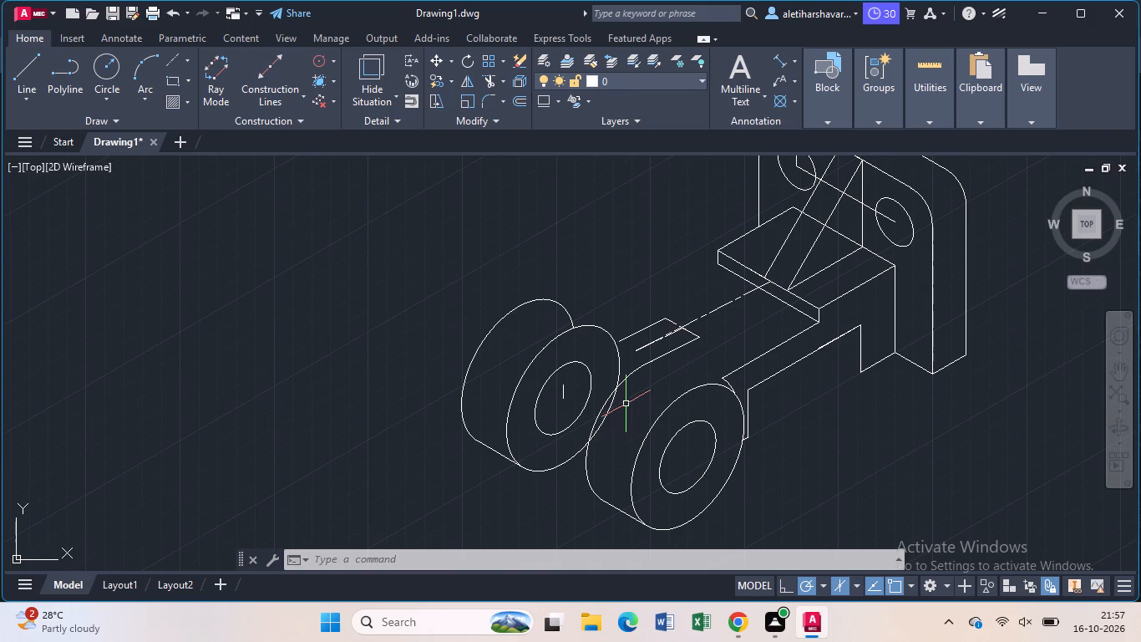
{"action": "left_click", "coordinate": [520, 378]}
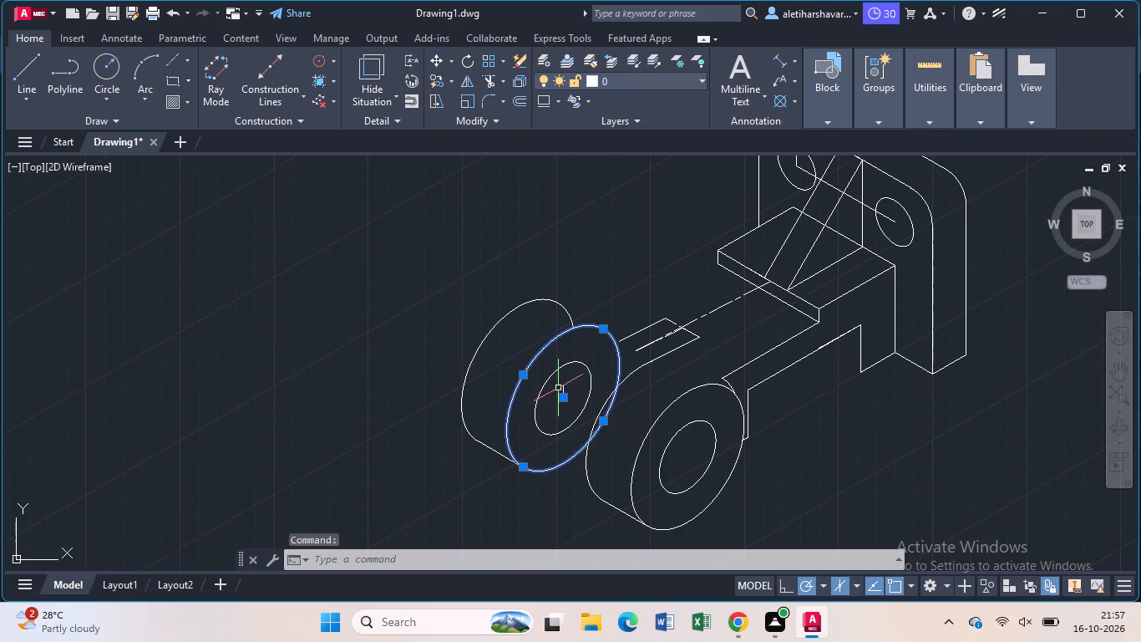
{"action": "key", "text": "Escape"}
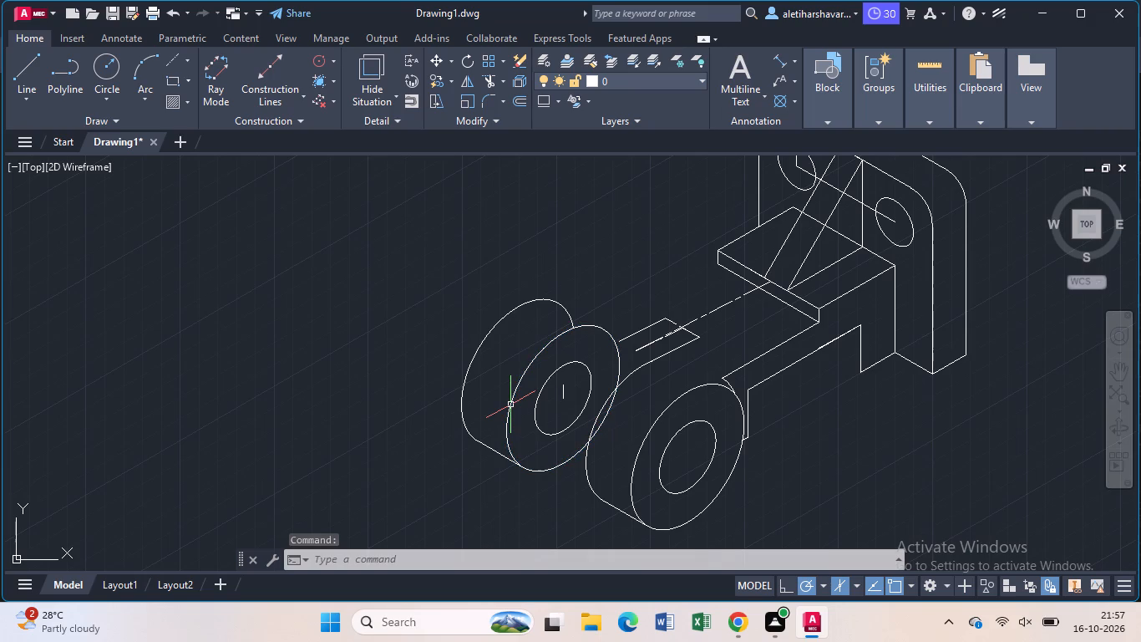
{"action": "key", "text": "l"}
{"action": "key", "text": "Return"}
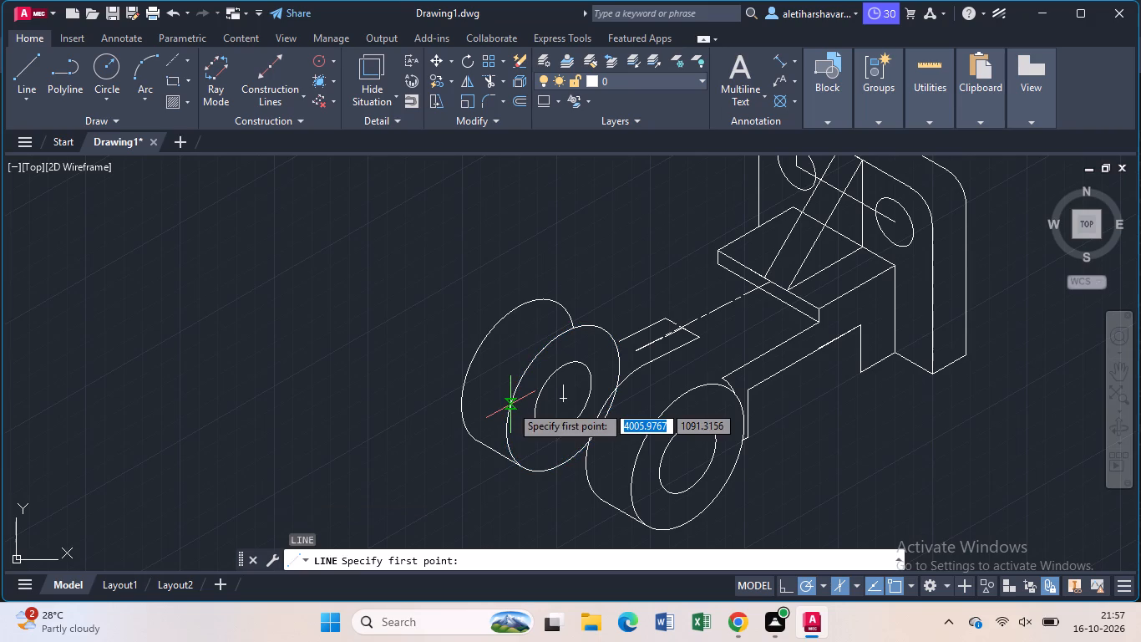
{"action": "left_click", "coordinate": [563, 400]}
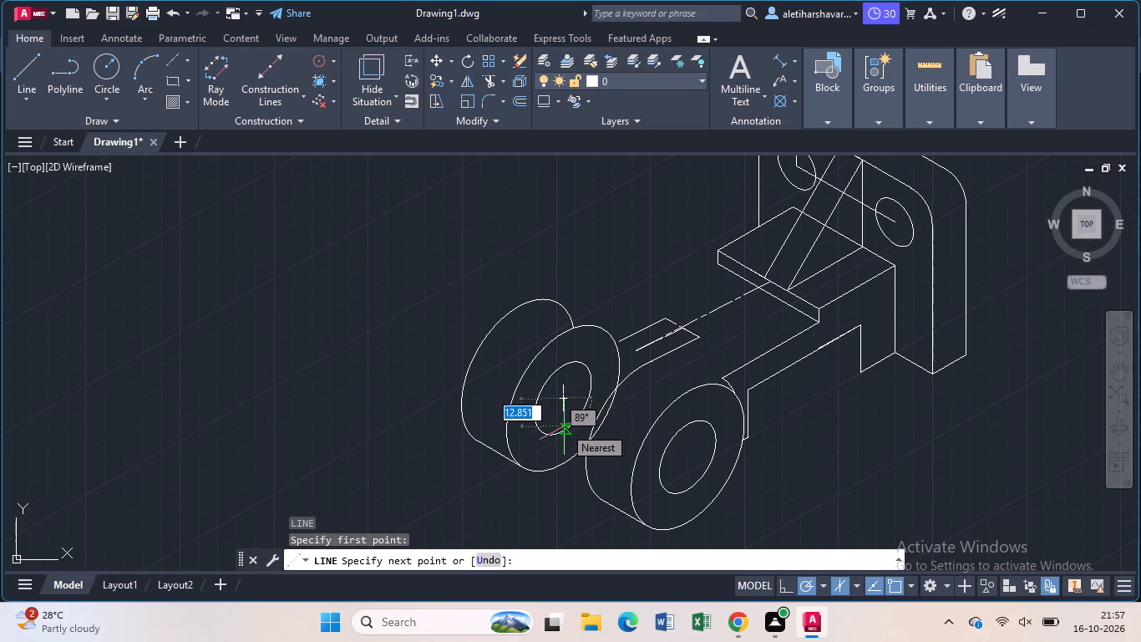
{"action": "type", "text": "10"}
{"action": "key", "text": "Return"}
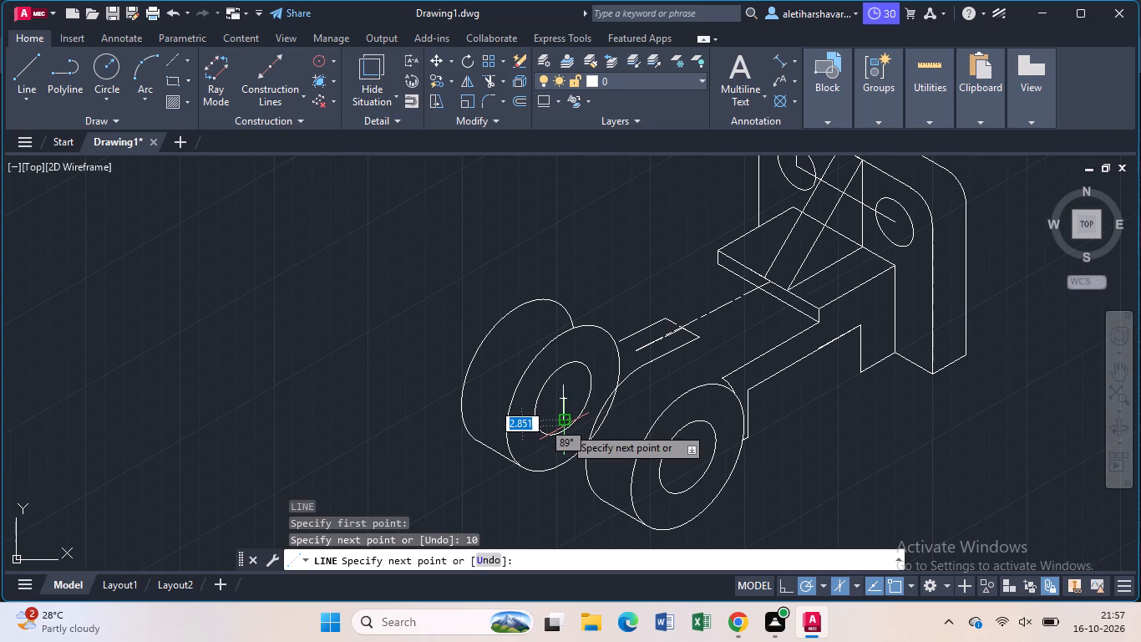
{"action": "key", "text": "Escape"}
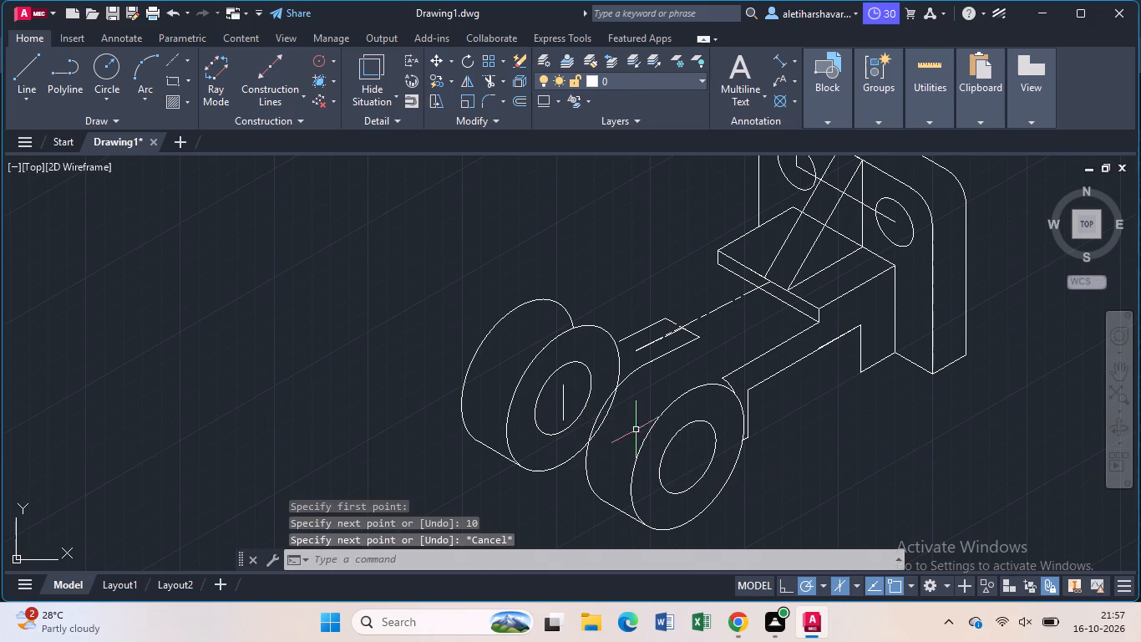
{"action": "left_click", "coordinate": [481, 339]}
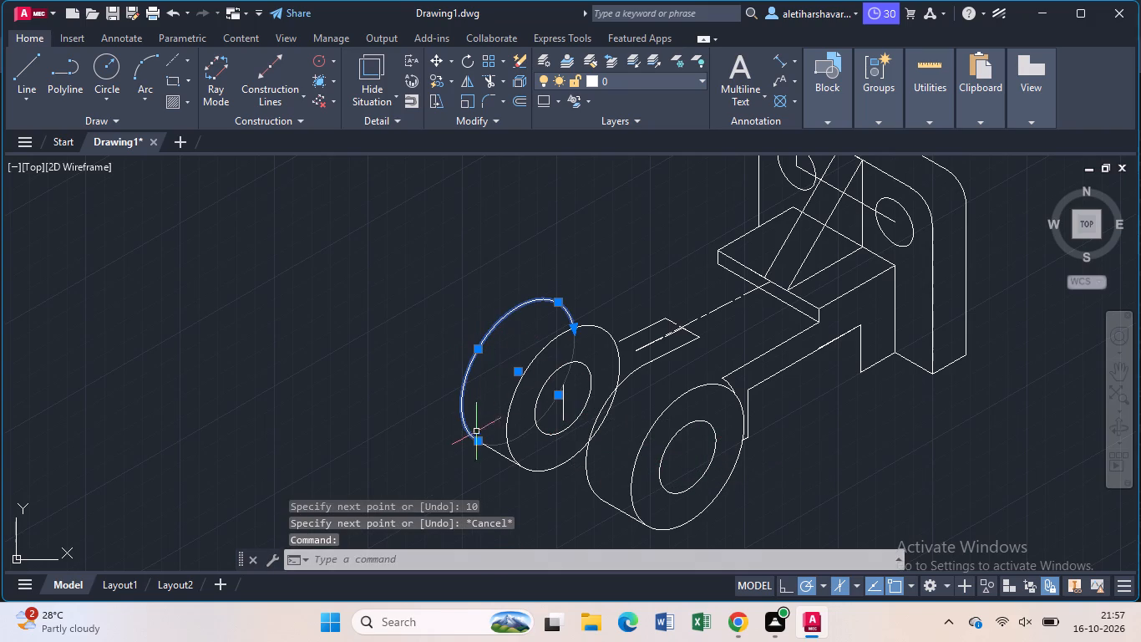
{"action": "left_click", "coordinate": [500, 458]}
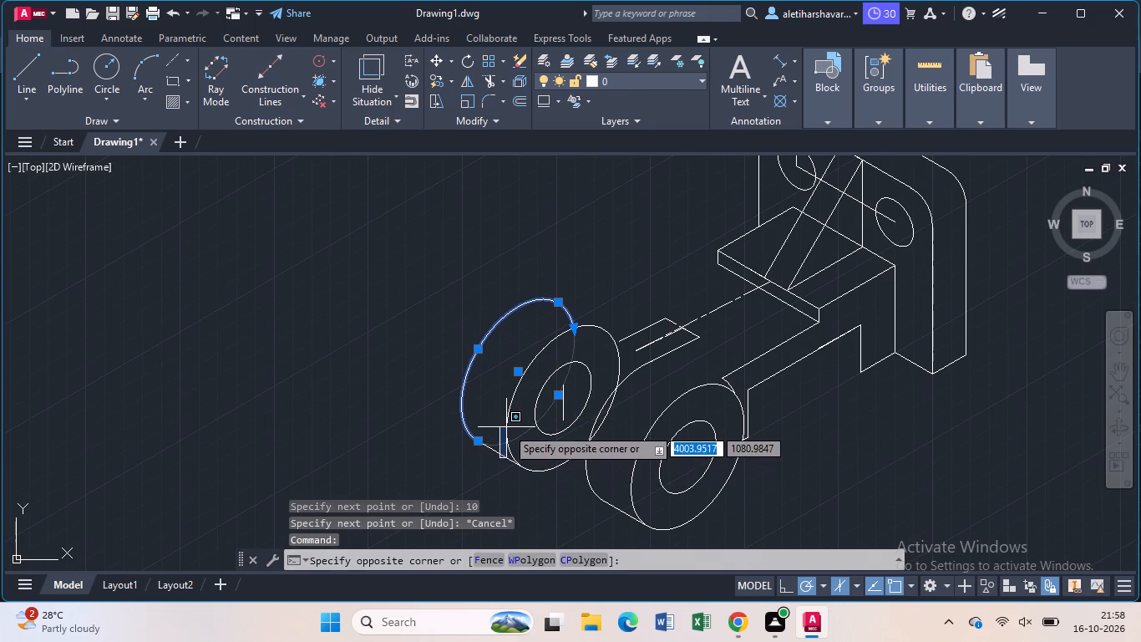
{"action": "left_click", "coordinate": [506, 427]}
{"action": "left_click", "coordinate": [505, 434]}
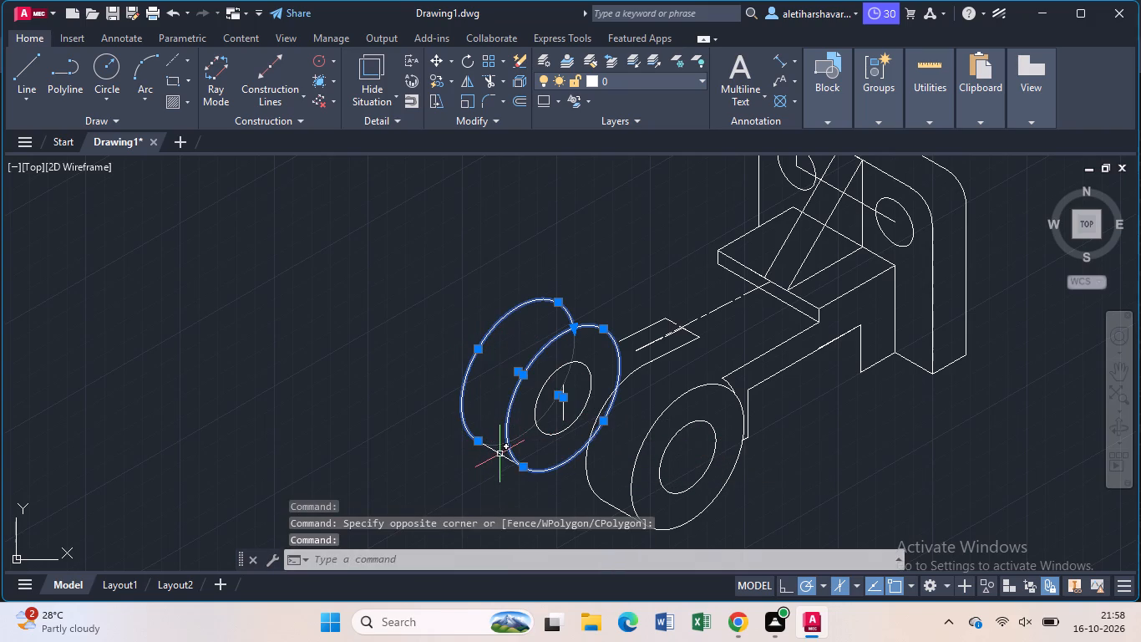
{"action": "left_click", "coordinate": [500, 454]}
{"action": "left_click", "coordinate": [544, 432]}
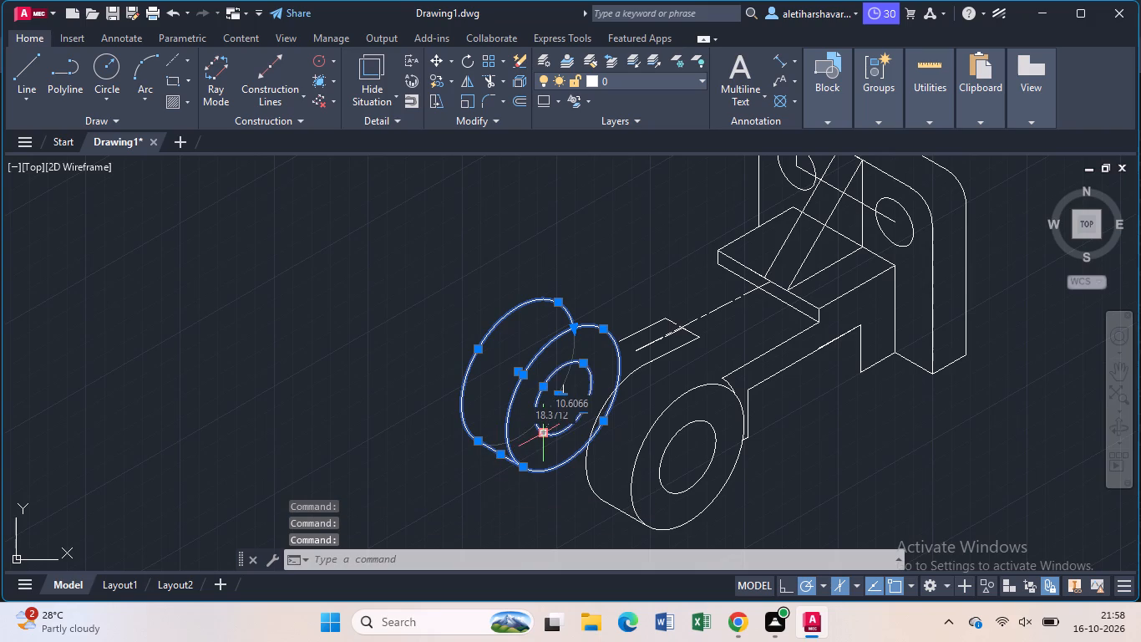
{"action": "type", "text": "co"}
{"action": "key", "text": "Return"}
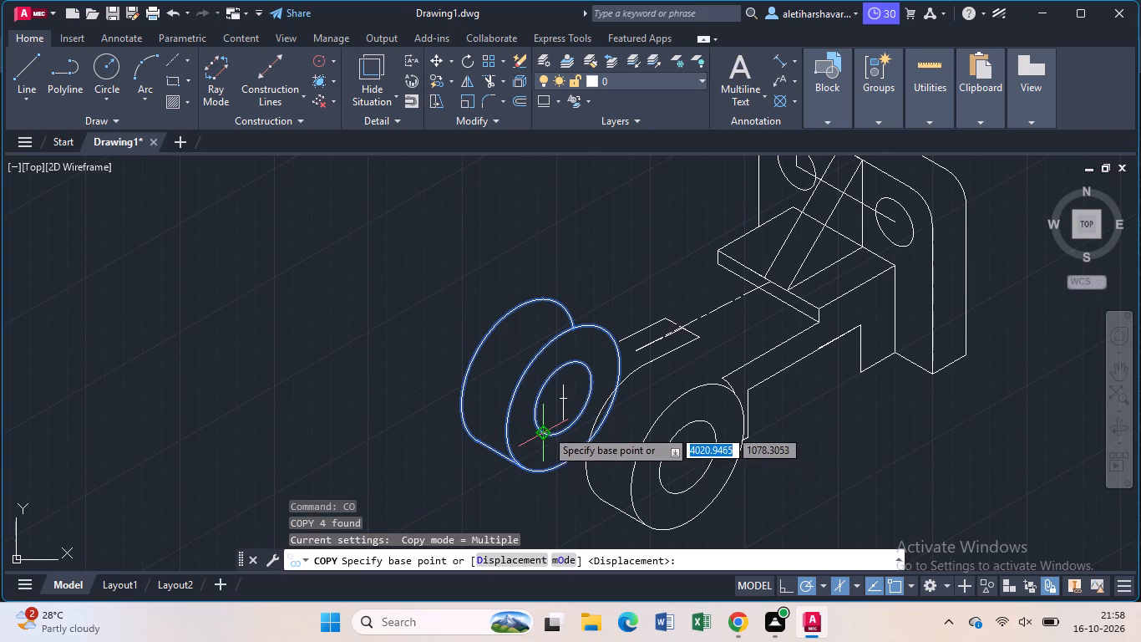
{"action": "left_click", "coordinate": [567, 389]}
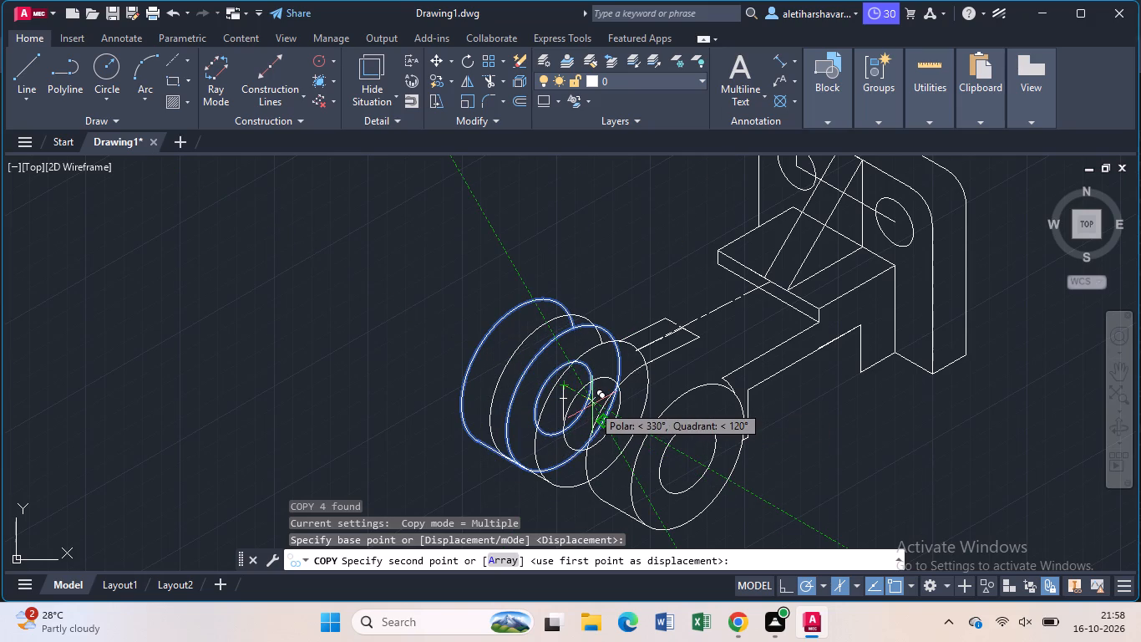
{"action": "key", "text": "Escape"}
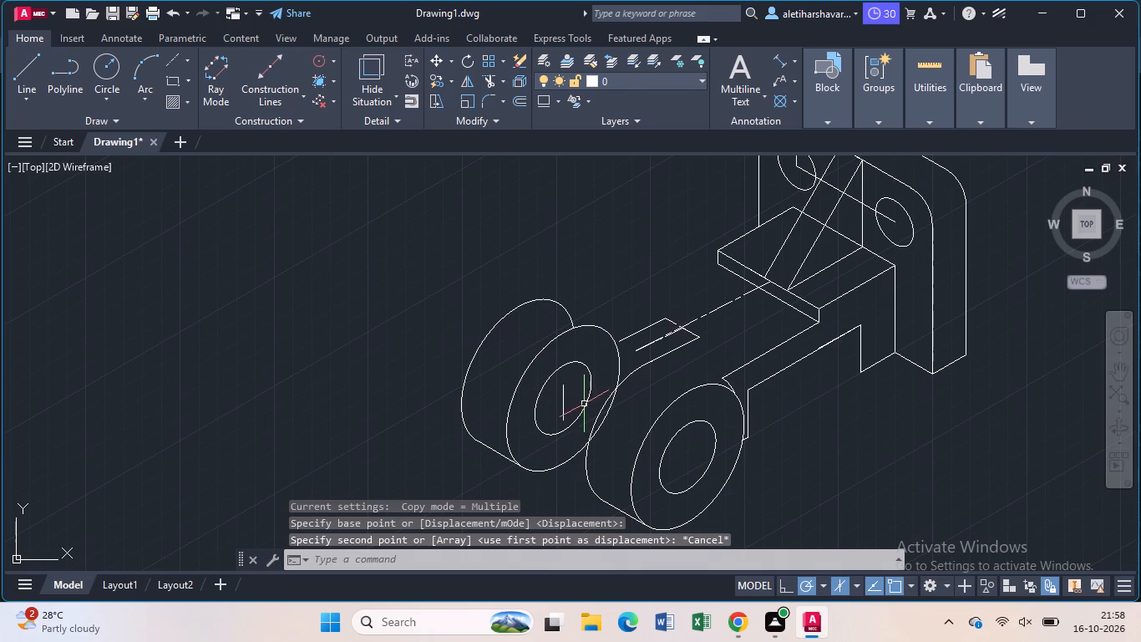
Erase the whole far boss: hole, front circle, rear arc, lower edge line and the short vertical lines at its centre.
{"action": "left_click", "coordinate": [547, 383]}
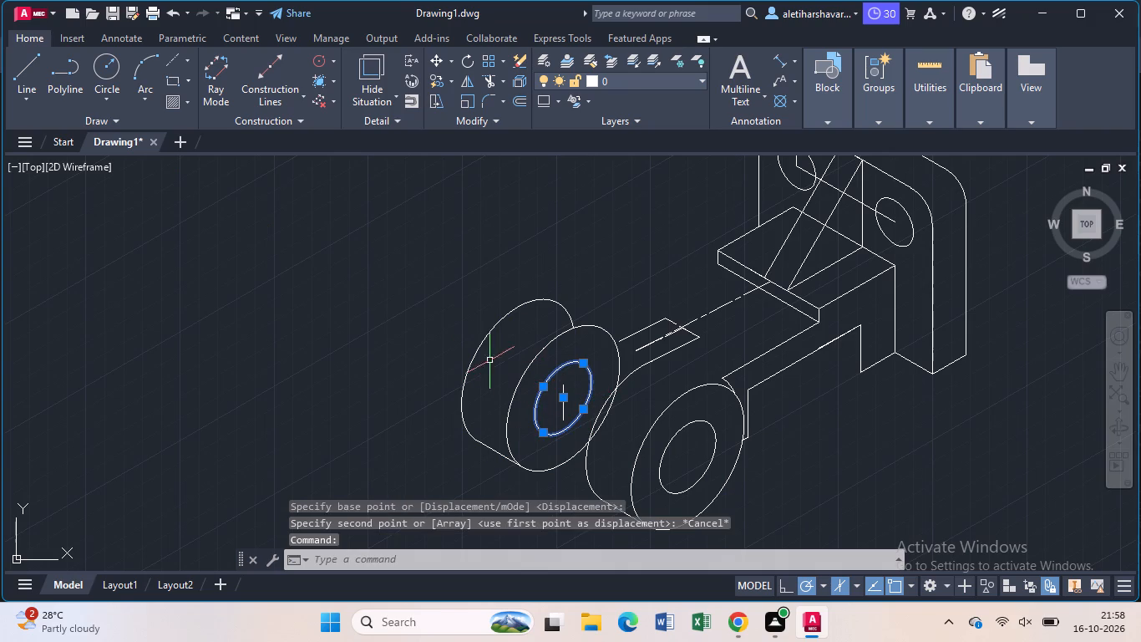
{"action": "left_click", "coordinate": [474, 350]}
{"action": "left_click", "coordinate": [514, 397]}
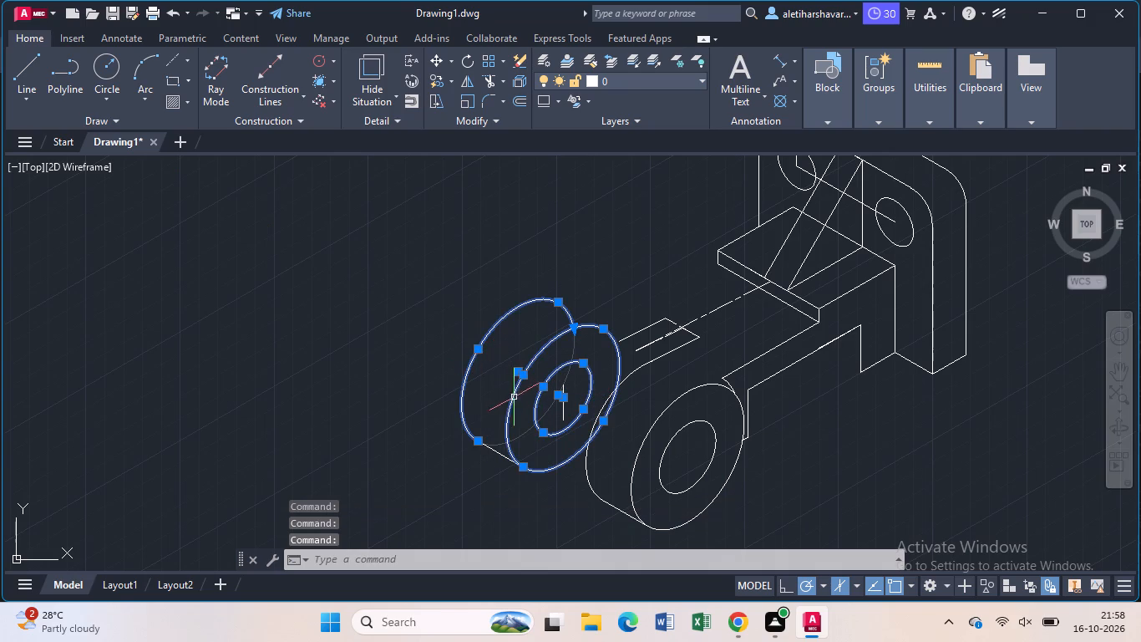
{"action": "left_click", "coordinate": [492, 451]}
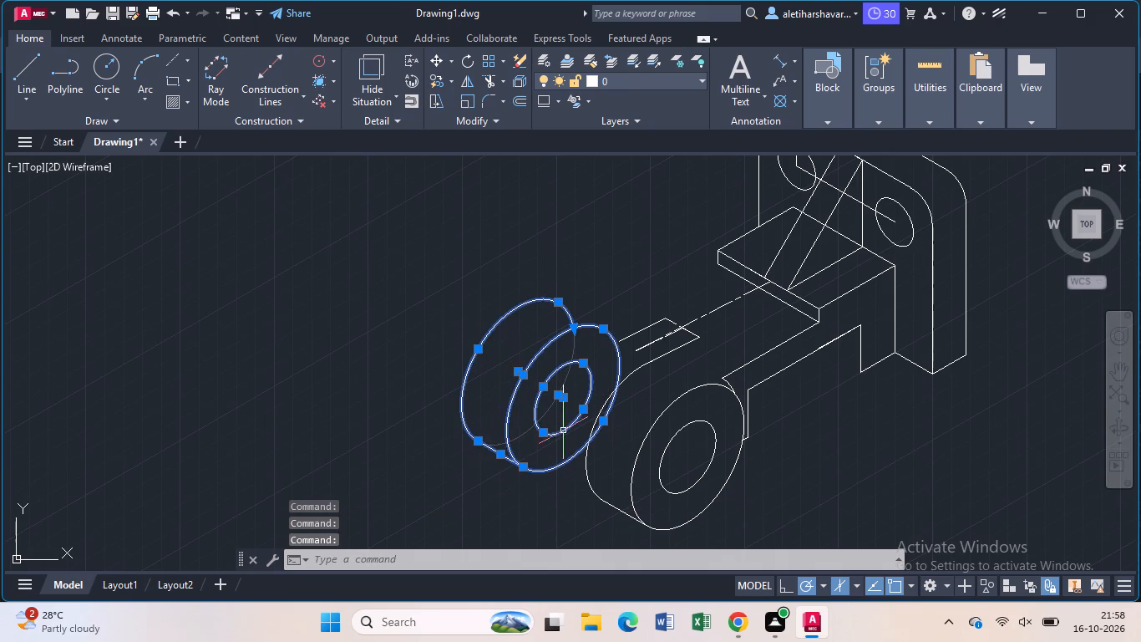
{"action": "left_click", "coordinate": [566, 419]}
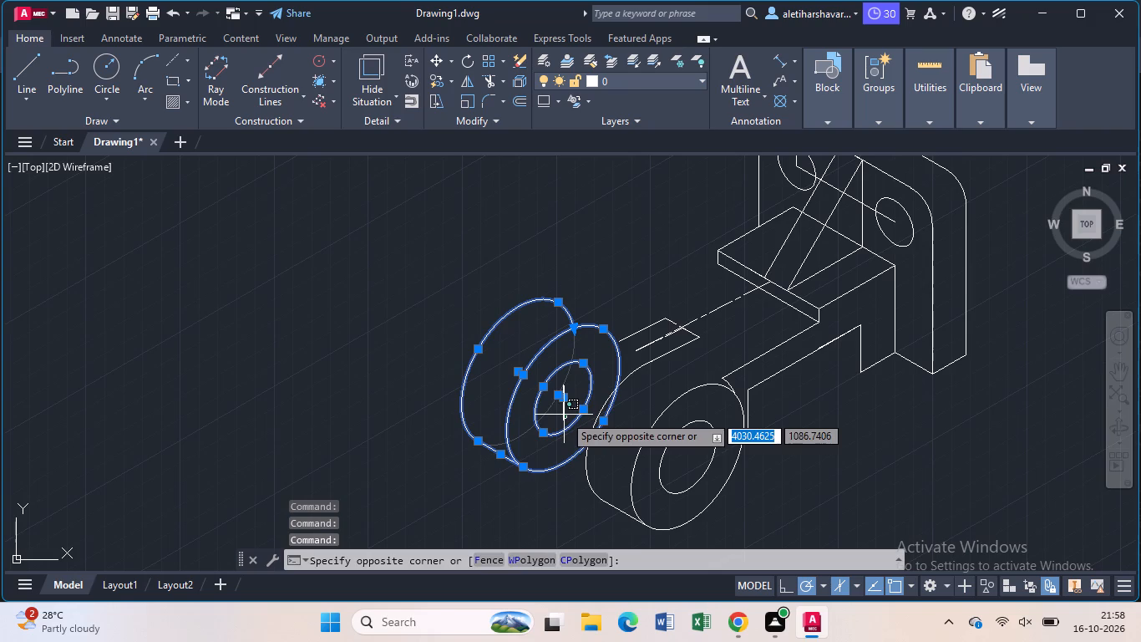
{"action": "left_click", "coordinate": [564, 415]}
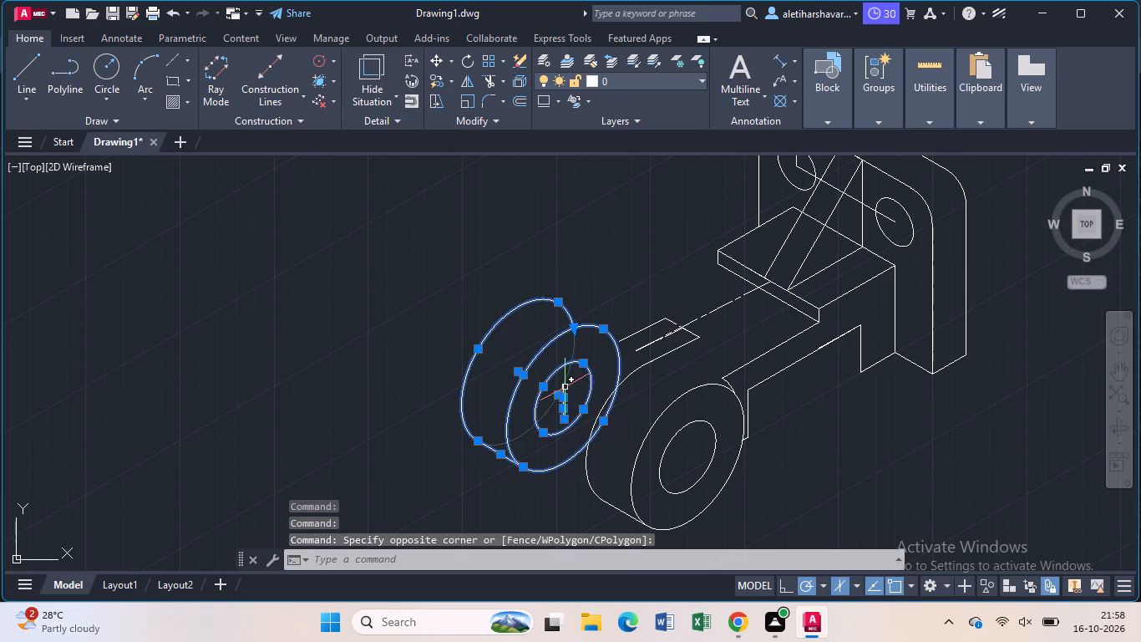
{"action": "key", "text": "Delete"}
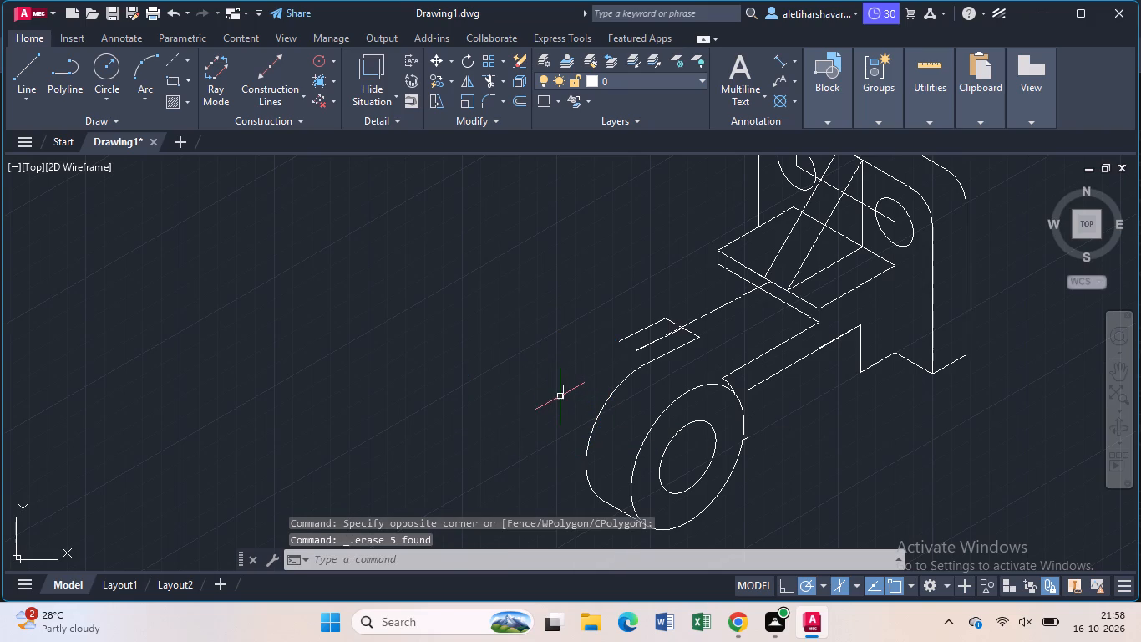
{"action": "left_click", "coordinate": [560, 396]}
{"action": "left_click", "coordinate": [566, 396]}
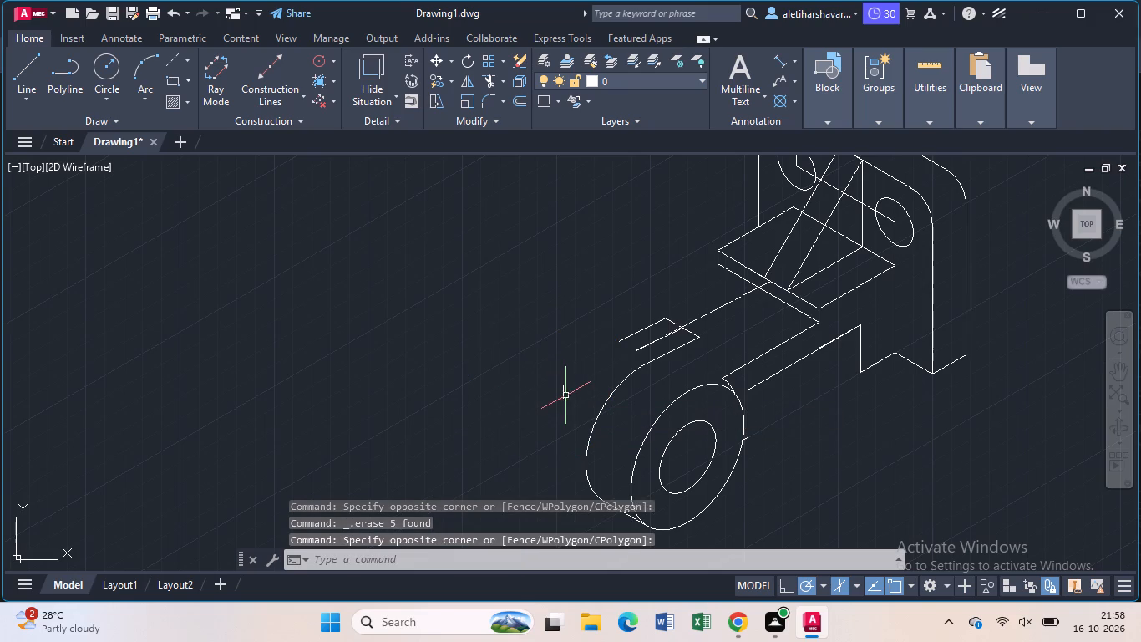
{"action": "left_click", "coordinate": [563, 394]}
{"action": "key", "text": "Delete"}
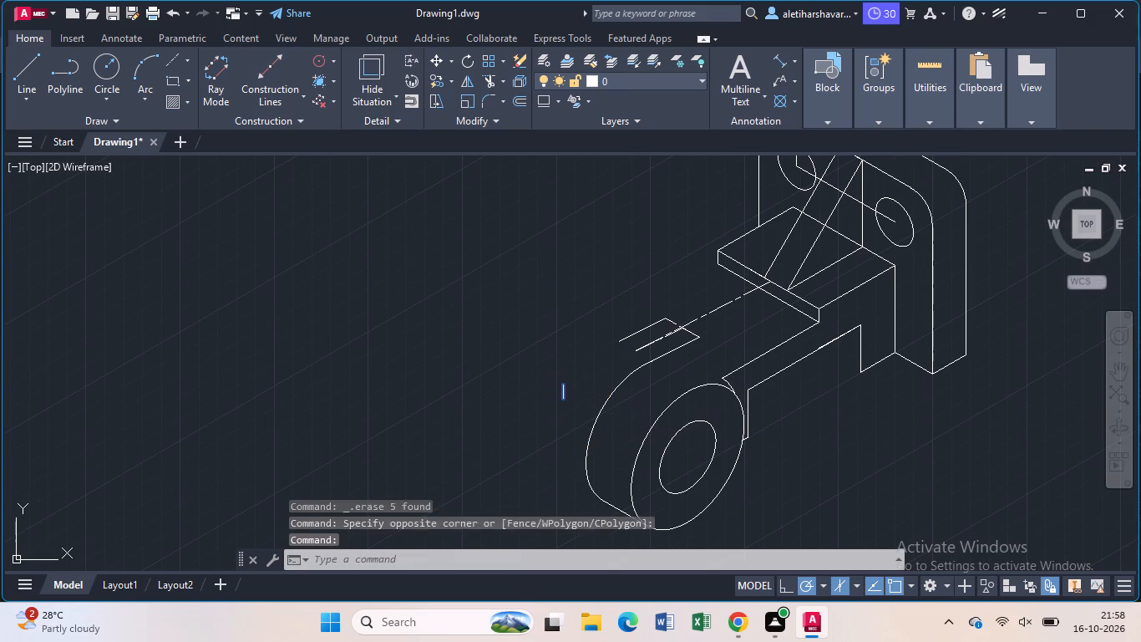
Erase the short sloping line on the far side of the arm, beside the dash-dot centre line.
{"action": "scroll", "coordinate": [580, 400], "scroll_direction": "down", "scroll_amount": 1}
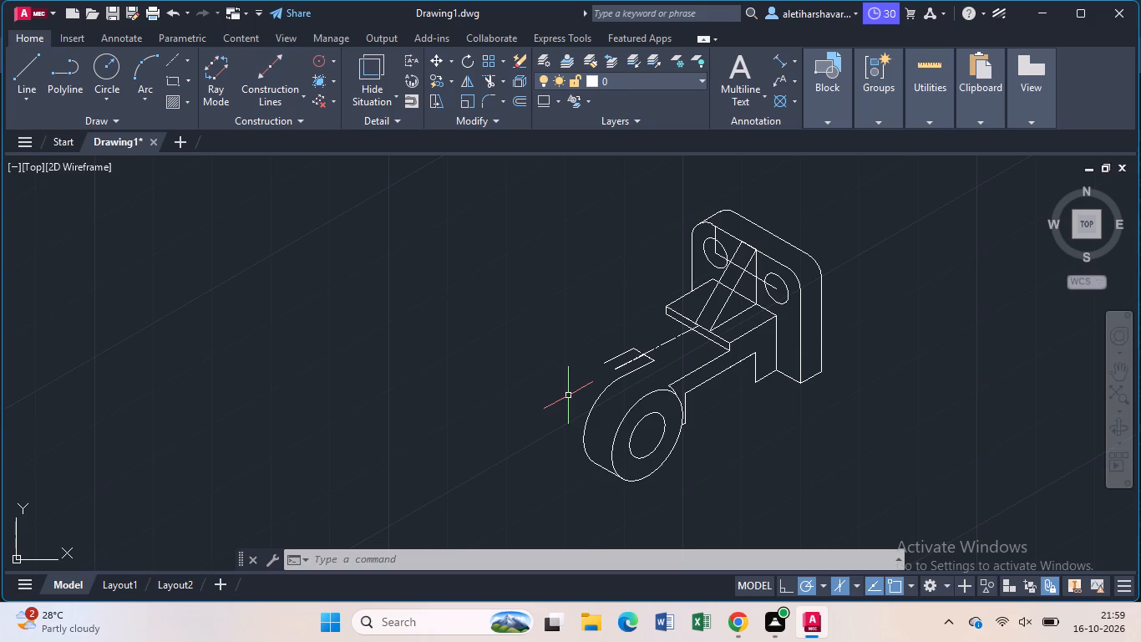
{"action": "left_click", "coordinate": [621, 355]}
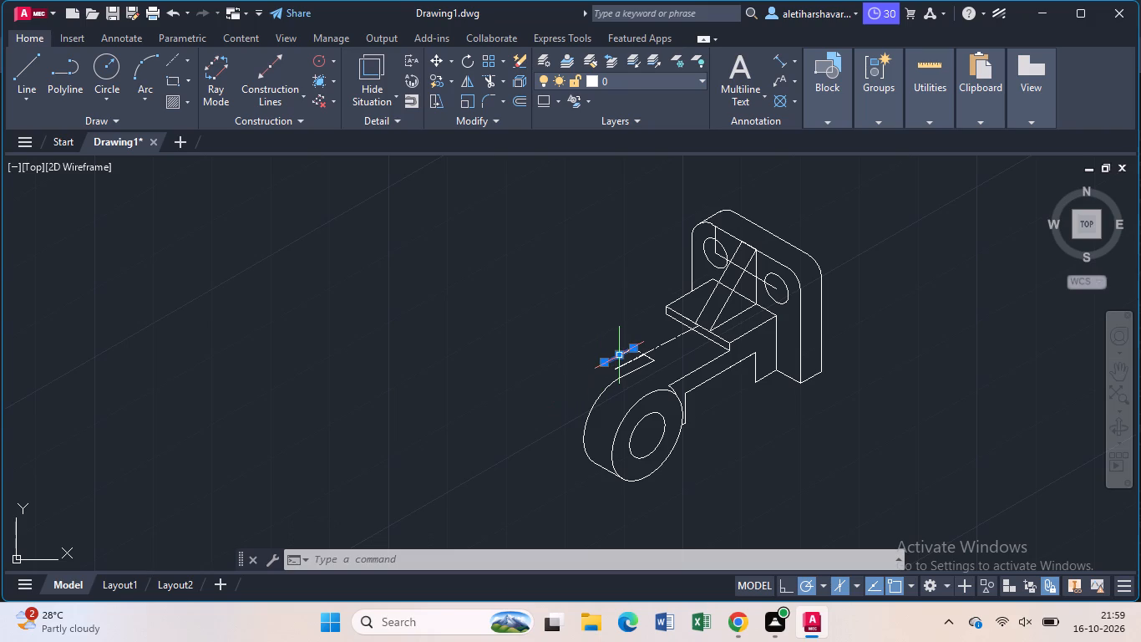
{"action": "left_click", "coordinate": [639, 351]}
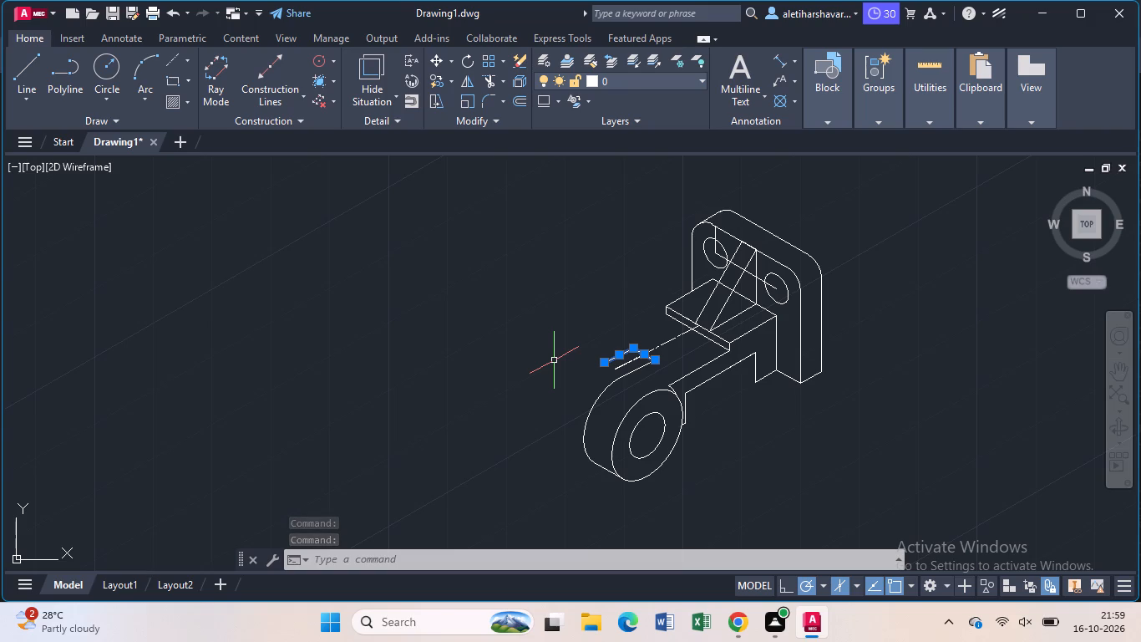
{"action": "key", "text": "Escape"}
{"action": "scroll", "coordinate": [554, 360], "scroll_direction": "up", "scroll_amount": 1}
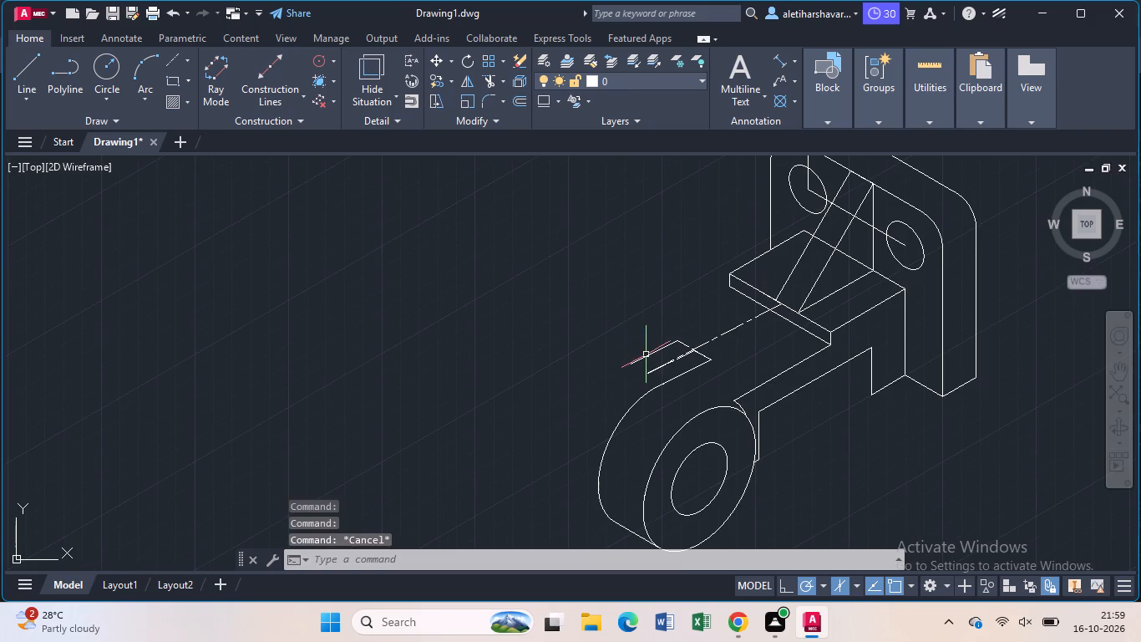
{"action": "left_click", "coordinate": [647, 355]}
{"action": "key", "text": "Delete"}
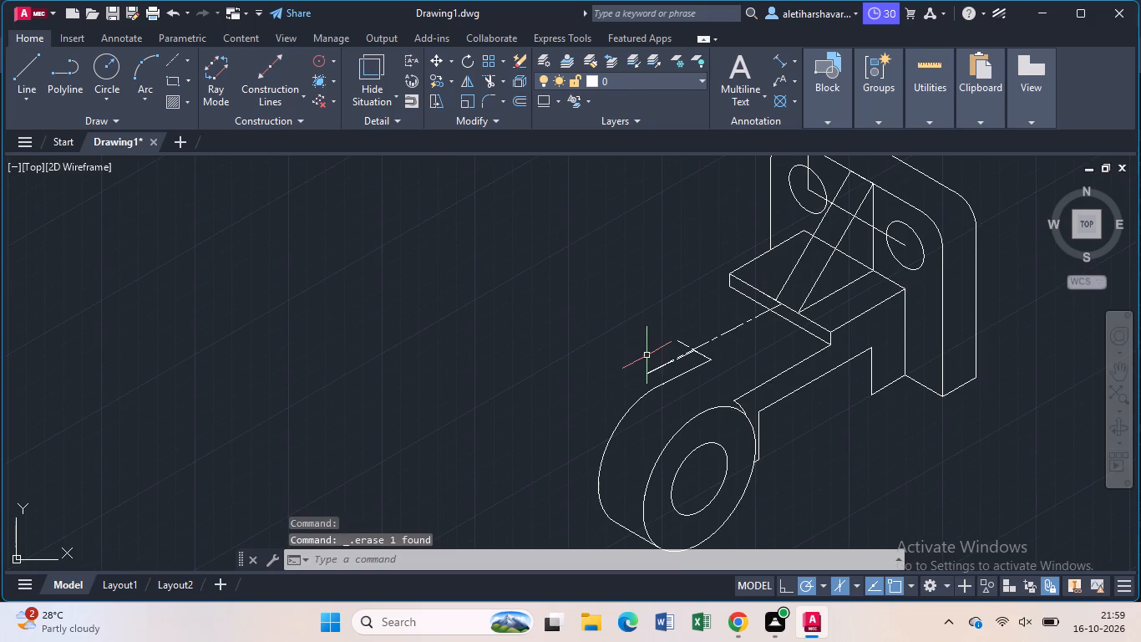
Erase the rib's far sloping edge, from the plate's top edge to the block's front edge.
{"action": "scroll", "coordinate": [700, 350], "scroll_direction": "down", "scroll_amount": 1}
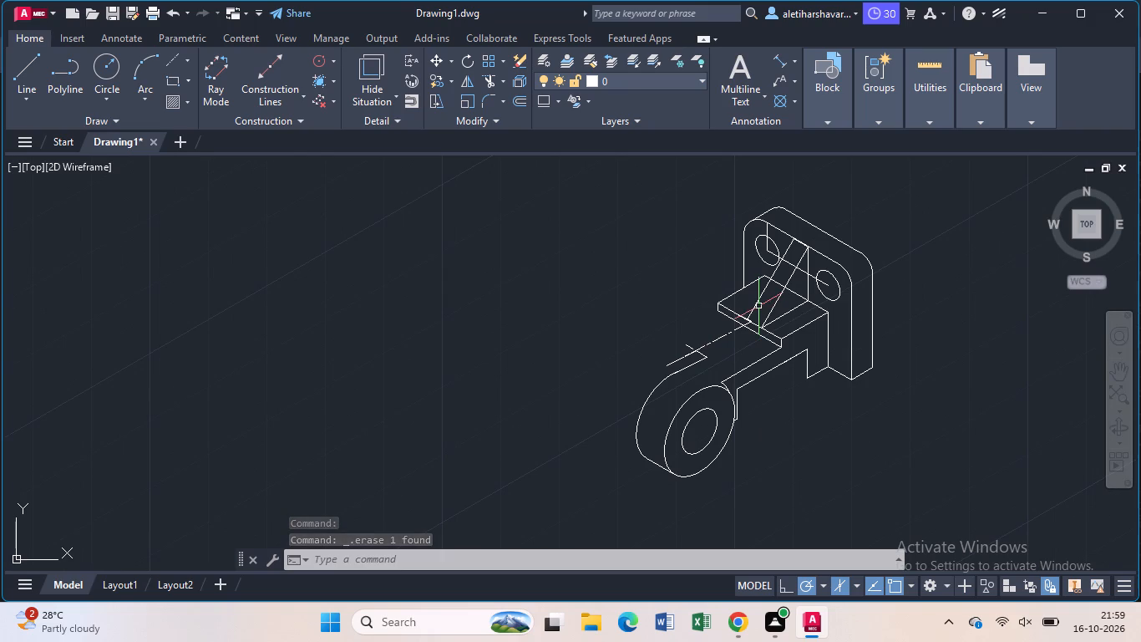
{"action": "scroll", "coordinate": [726, 308], "scroll_direction": "up", "scroll_amount": 1}
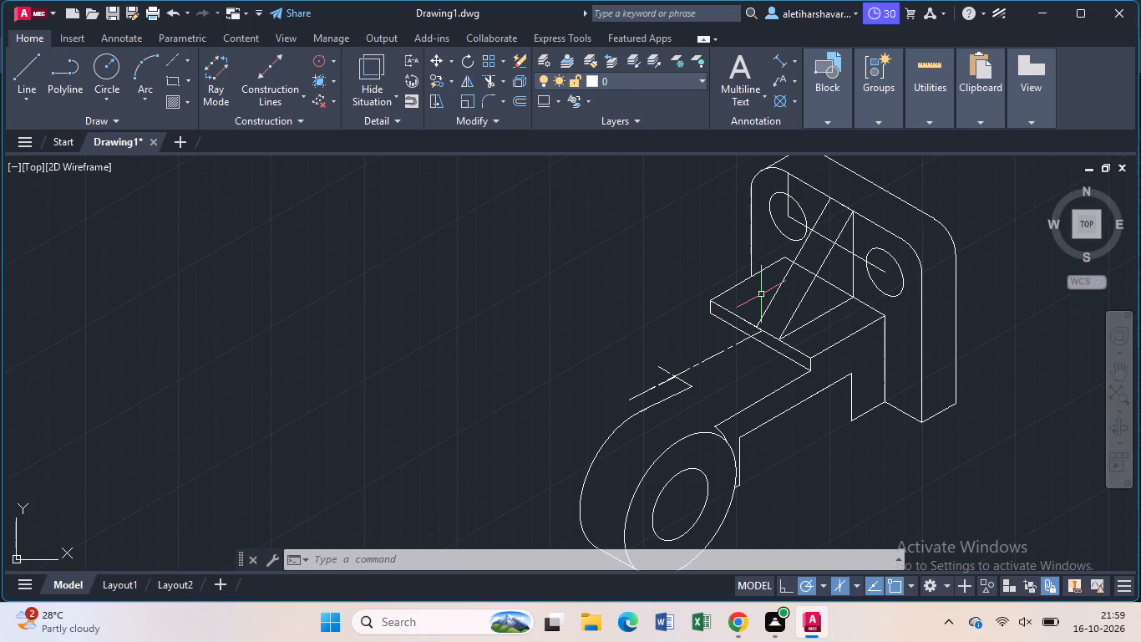
{"action": "left_click", "coordinate": [771, 300]}
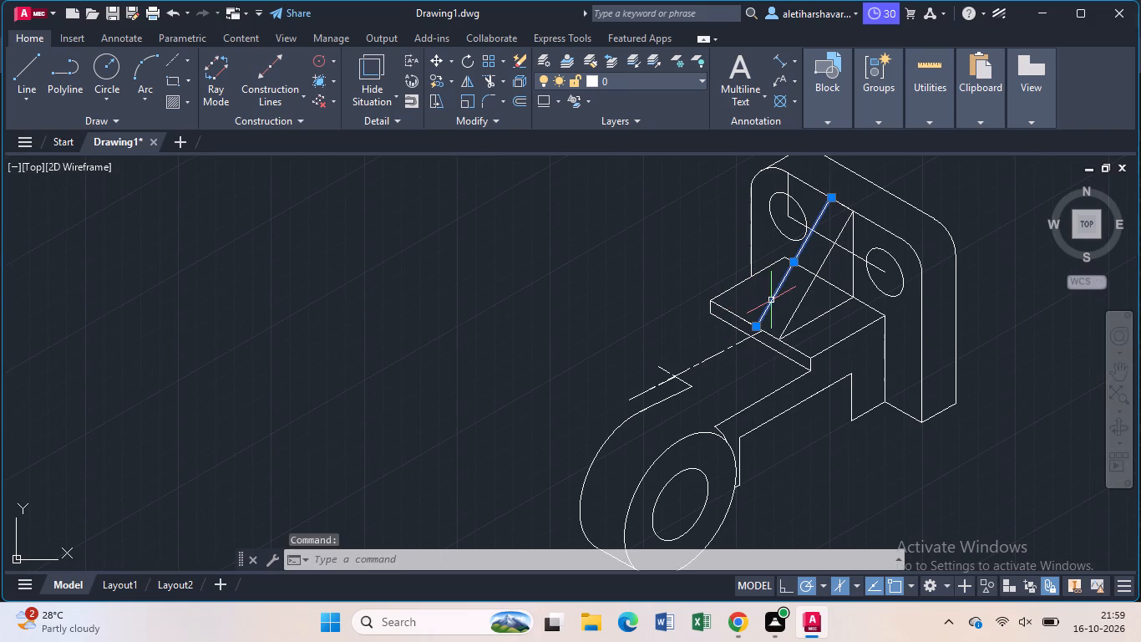
{"action": "key", "text": "Delete"}
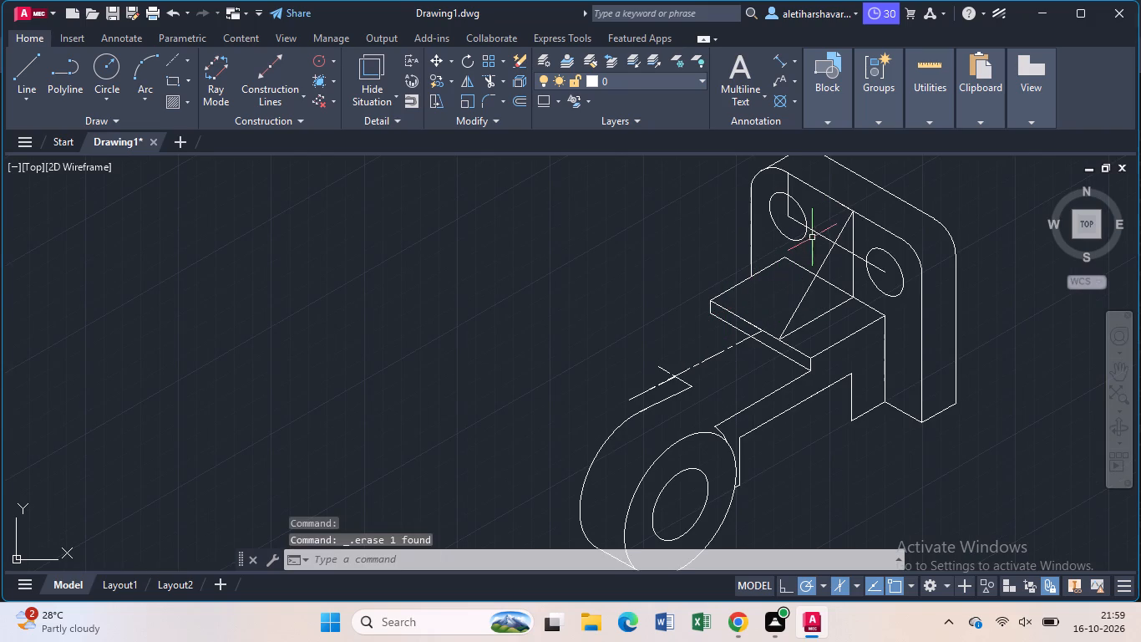
Erase the line joining the two plate holes' centres and the vertical line from the plate's top edge to the far hole's centre.
{"action": "left_click", "coordinate": [824, 236]}
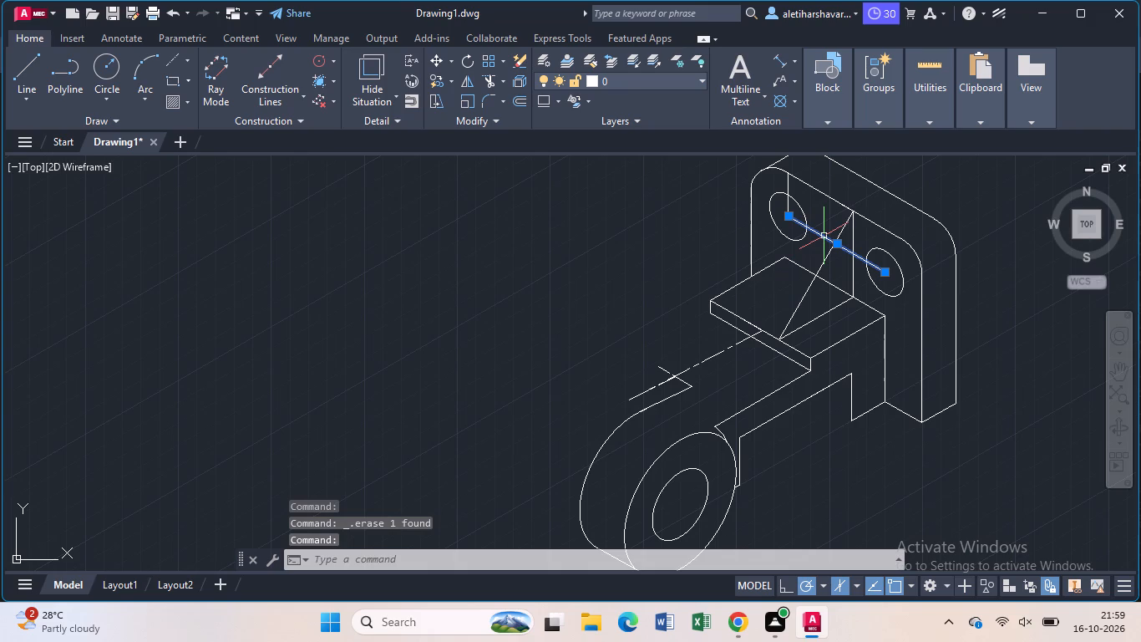
{"action": "key", "text": "Delete"}
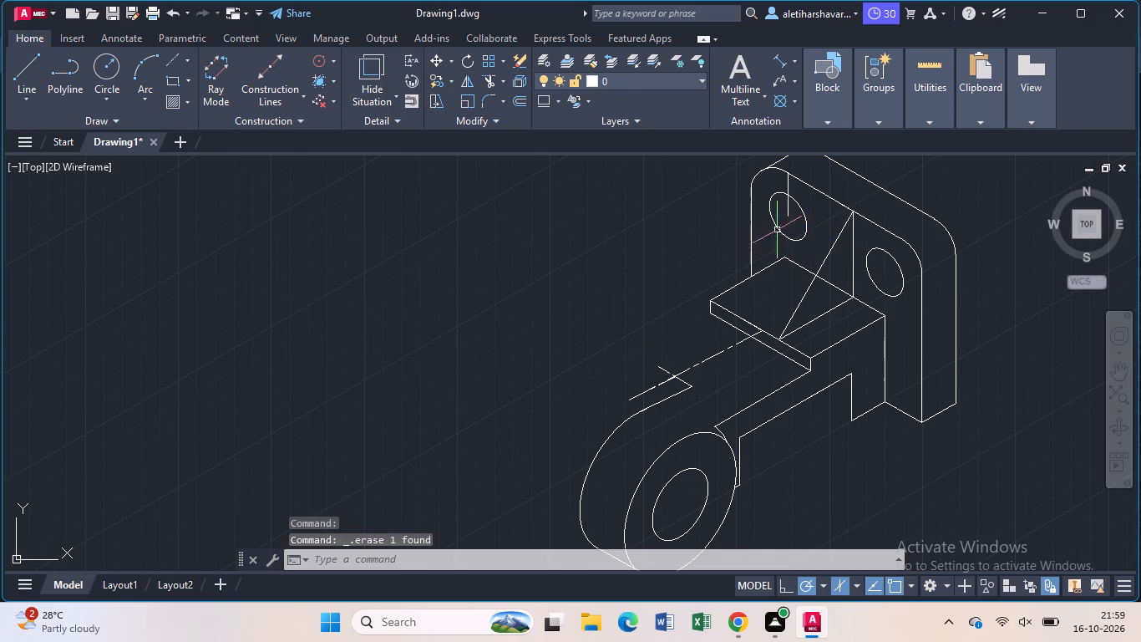
{"action": "left_click", "coordinate": [786, 191]}
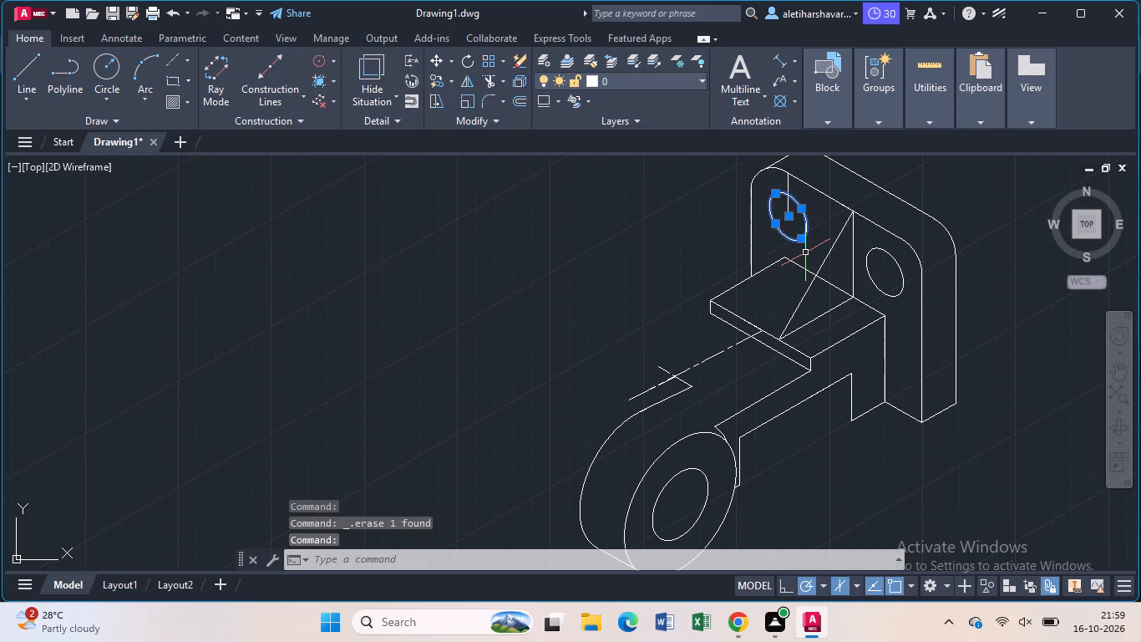
{"action": "key", "text": "Escape"}
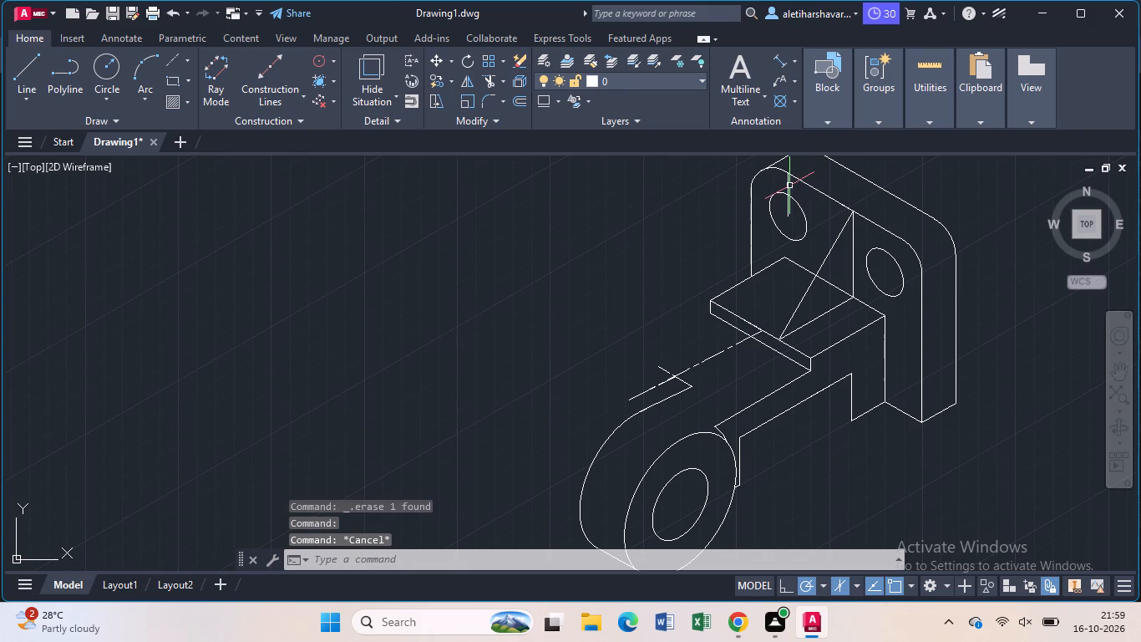
{"action": "left_click", "coordinate": [789, 186]}
{"action": "key", "text": "Delete"}
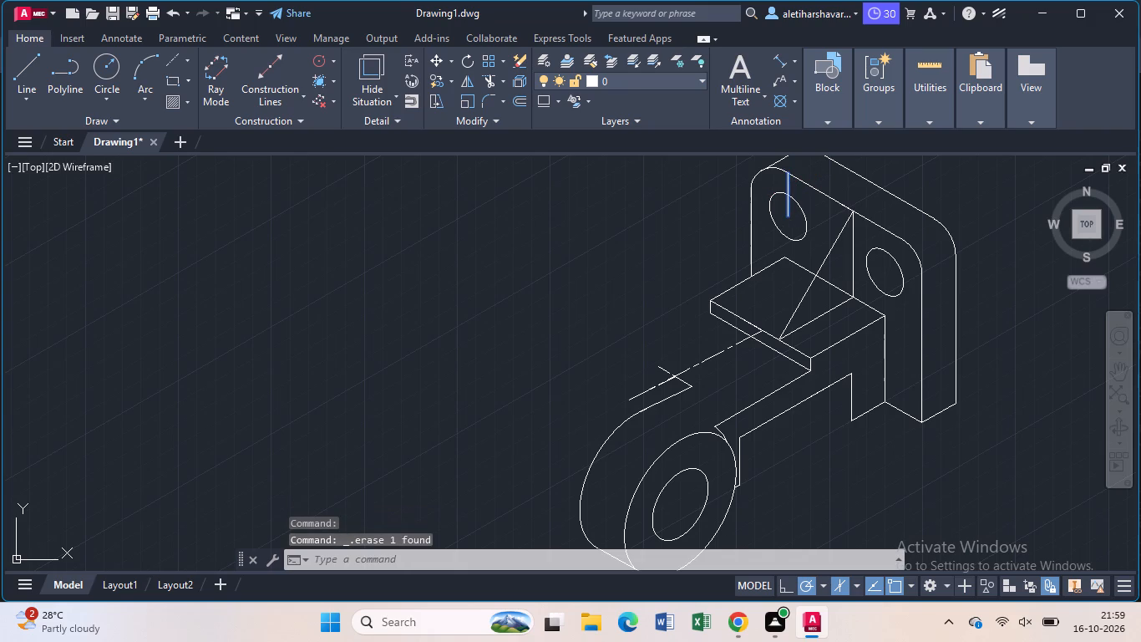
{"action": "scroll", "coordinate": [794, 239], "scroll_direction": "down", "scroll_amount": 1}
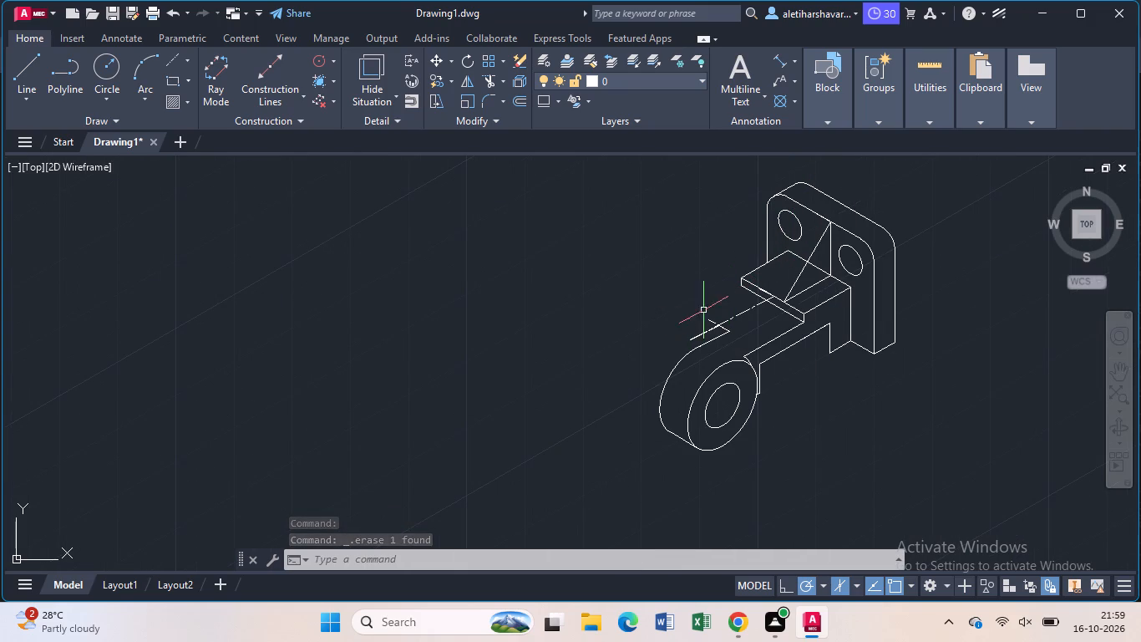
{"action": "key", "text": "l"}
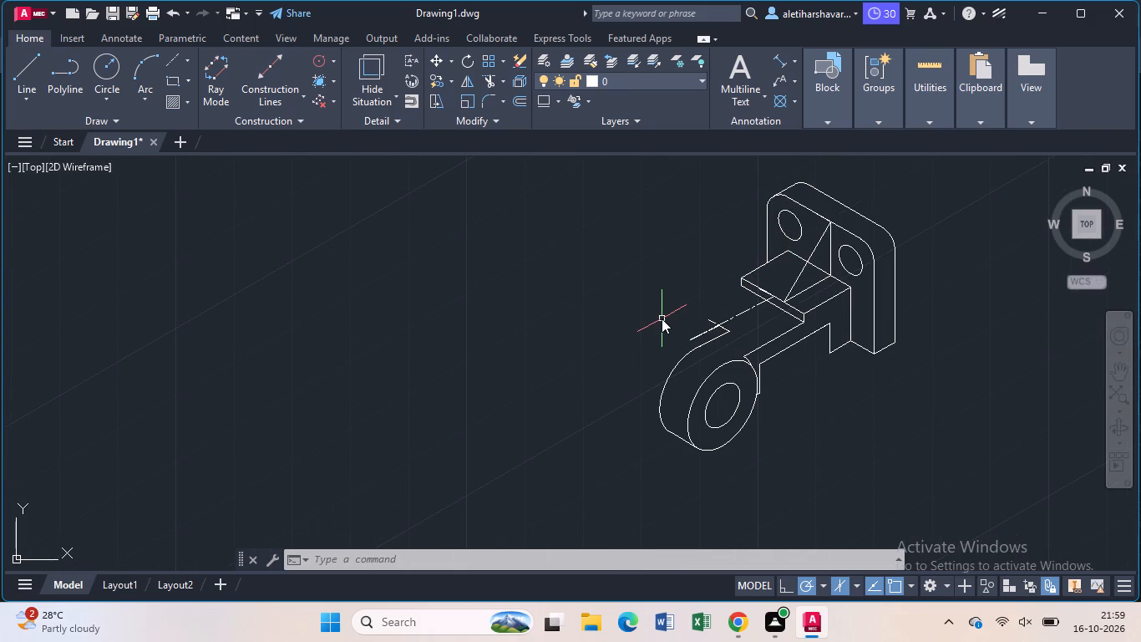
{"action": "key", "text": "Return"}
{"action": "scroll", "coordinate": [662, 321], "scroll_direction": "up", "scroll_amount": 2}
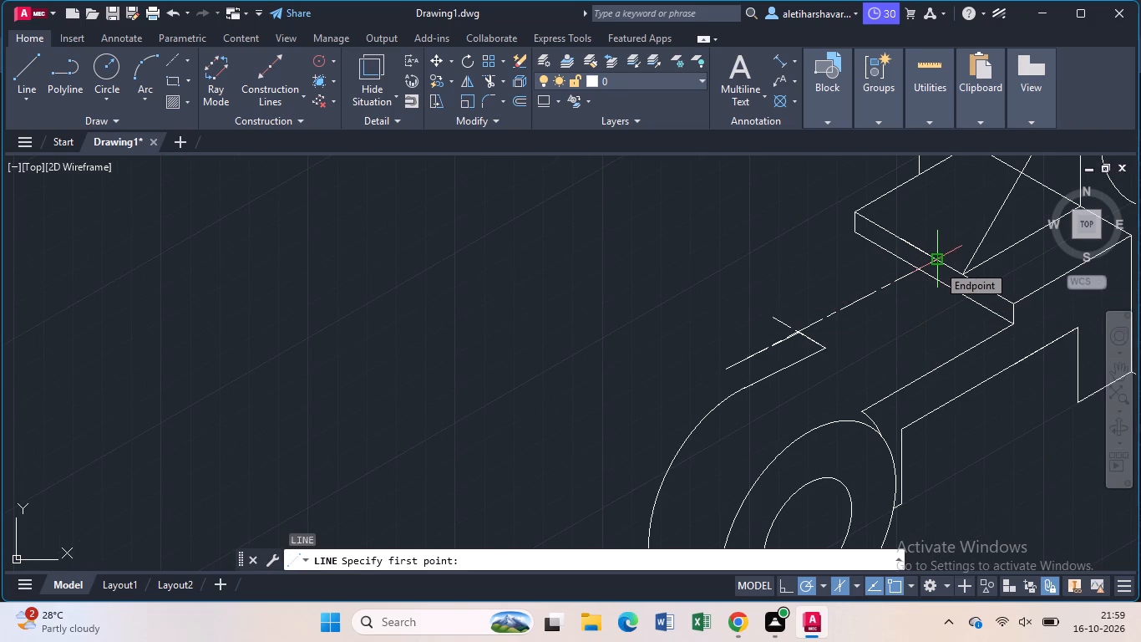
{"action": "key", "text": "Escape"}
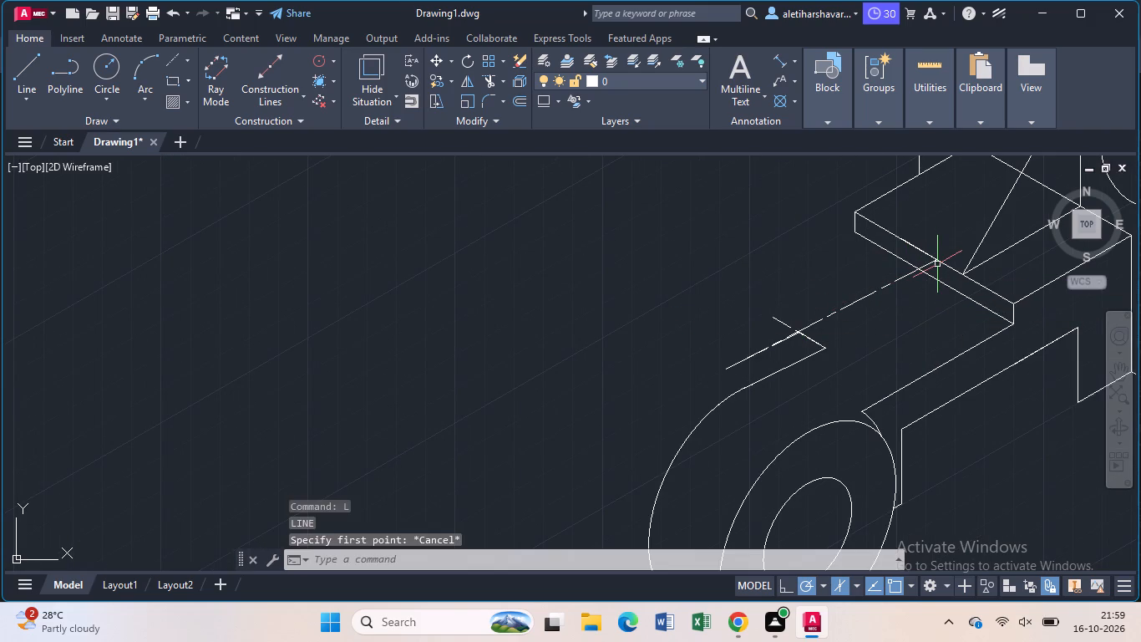
Set the current linetype for new objects to a dash-dot ISO linetype.
{"action": "key", "text": "ctrl+1"}
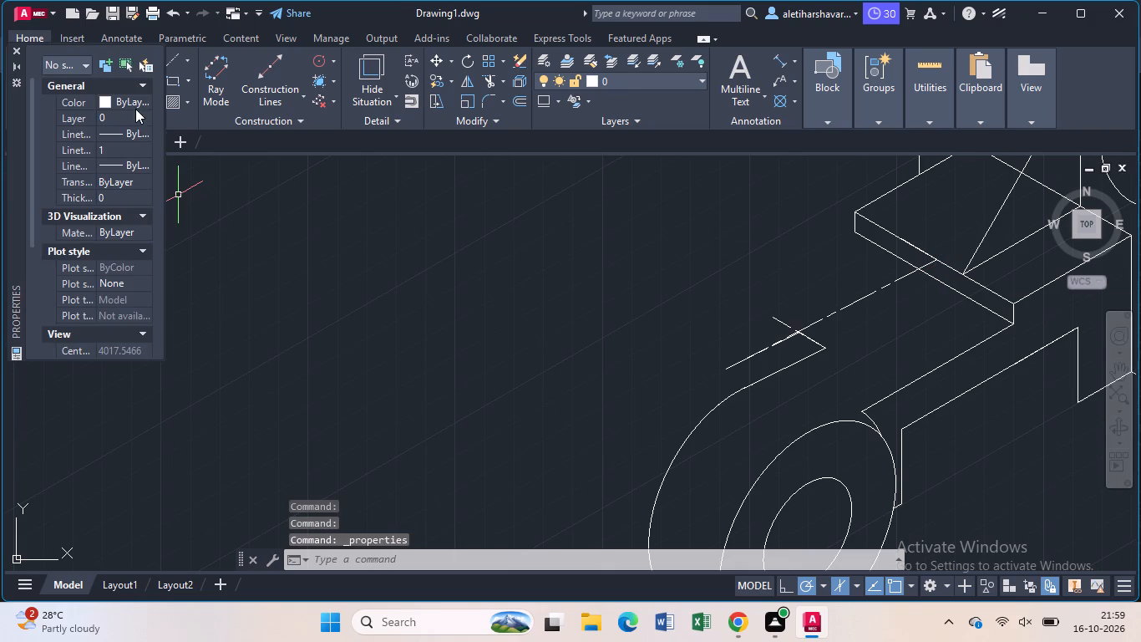
{"action": "left_click", "coordinate": [134, 133]}
{"action": "left_click", "coordinate": [134, 133]}
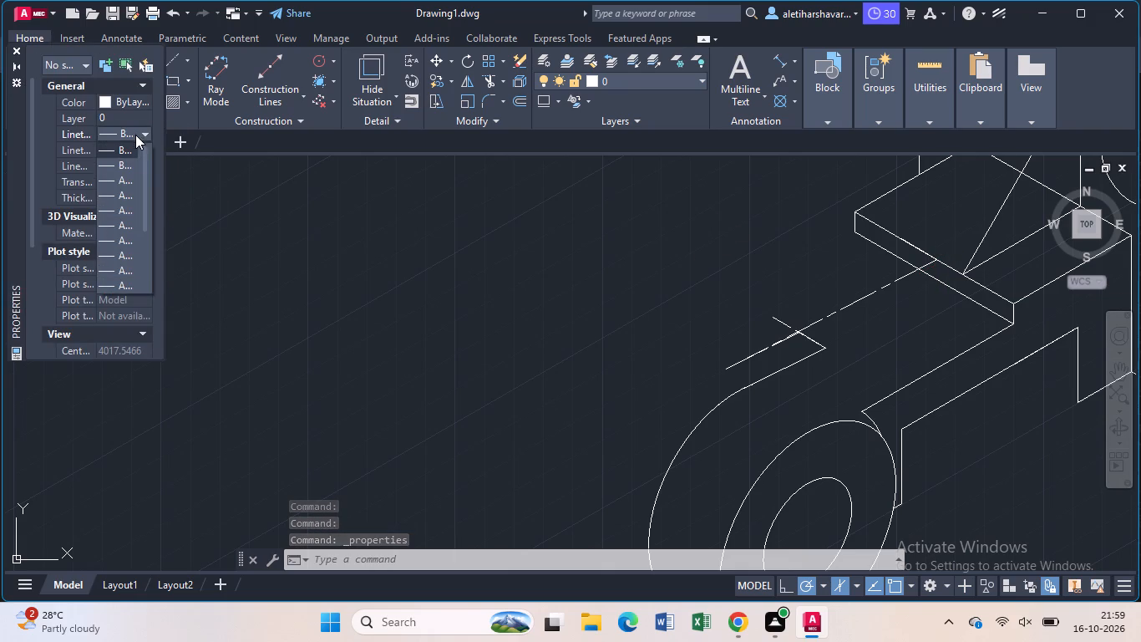
{"action": "left_click", "coordinate": [114, 267]}
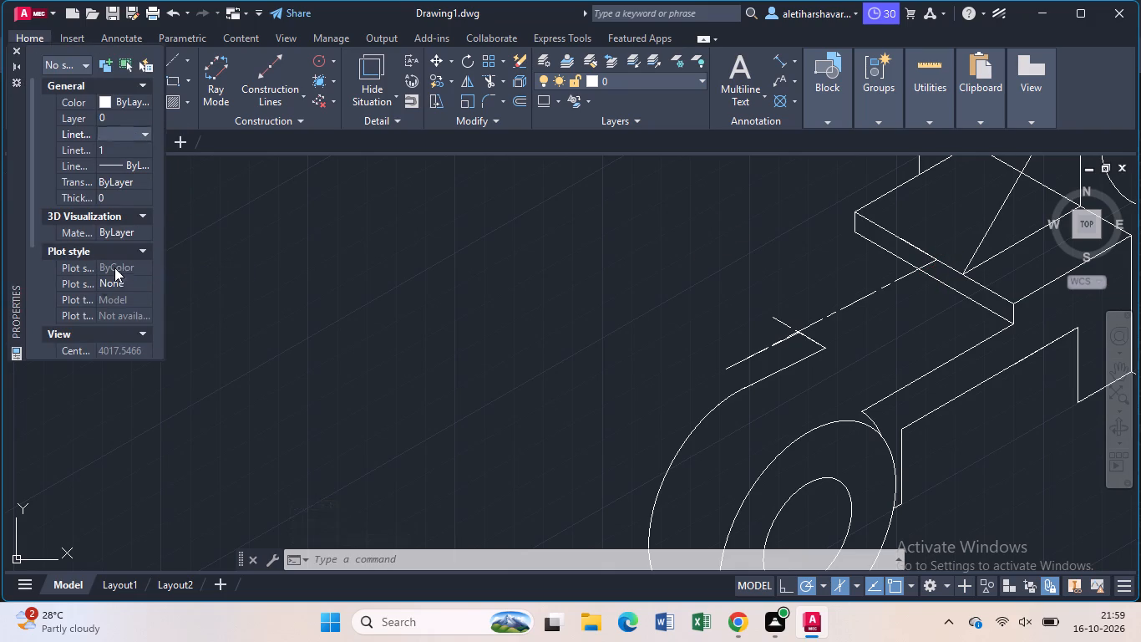
Draw a dash-dot centre line at 60° from the arm centre line's end at the block, trimmed at the plate's front top edge.
{"action": "middle_click_drag", "start_coordinate": [795, 324], "coordinate": [580, 380]}
{"action": "left_click", "coordinate": [795, 324]}
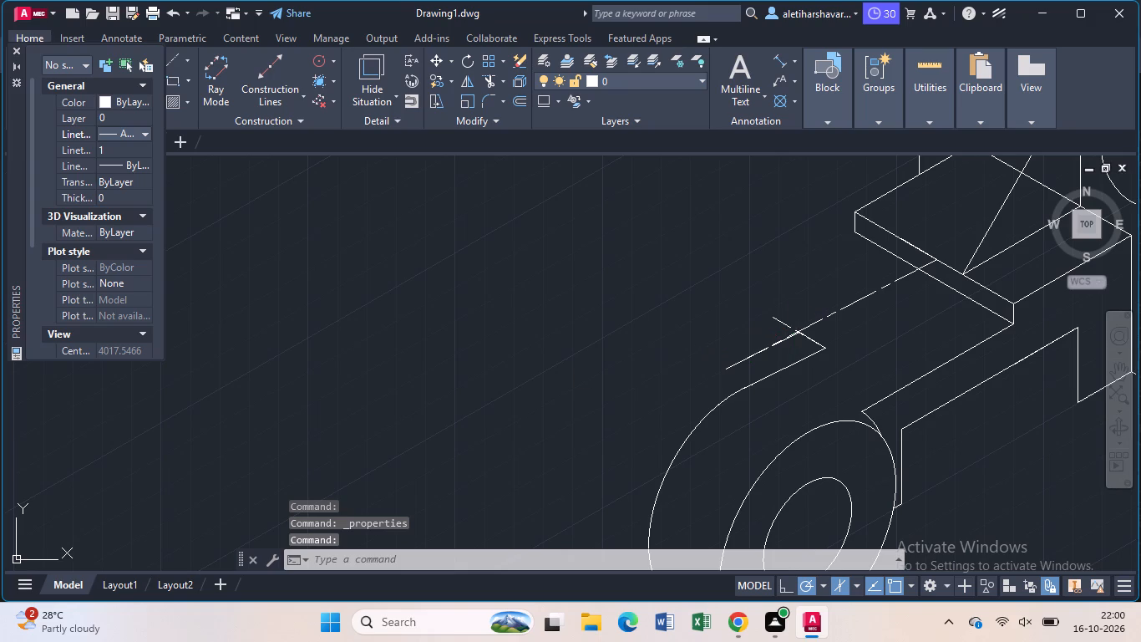
{"action": "middle_click_drag", "start_coordinate": [580, 380], "coordinate": [301, 448]}
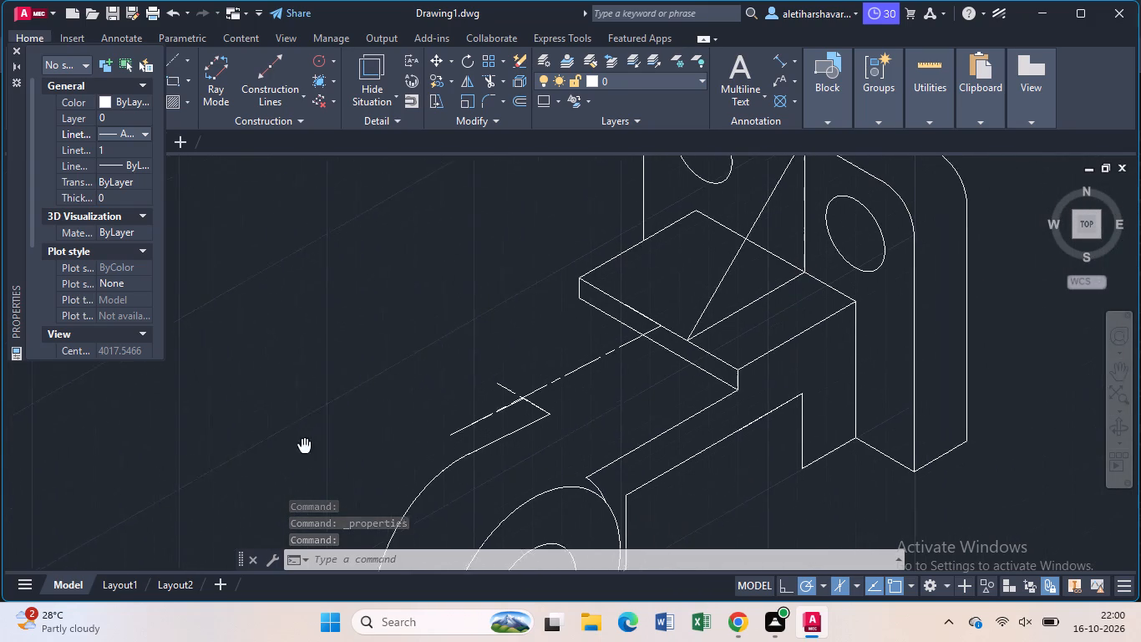
{"action": "middle_click_drag", "start_coordinate": [301, 448], "coordinate": [289, 455]}
{"action": "middle_click_drag", "start_coordinate": [836, 246], "coordinate": [780, 392]}
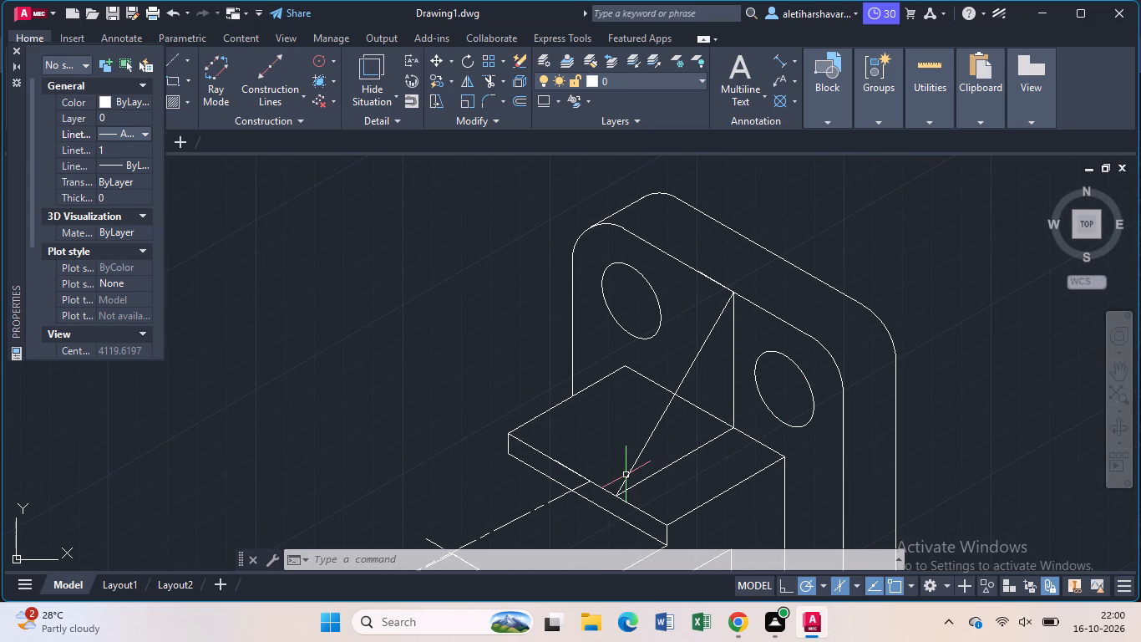
{"action": "key", "text": "l"}
{"action": "key", "text": "Return"}
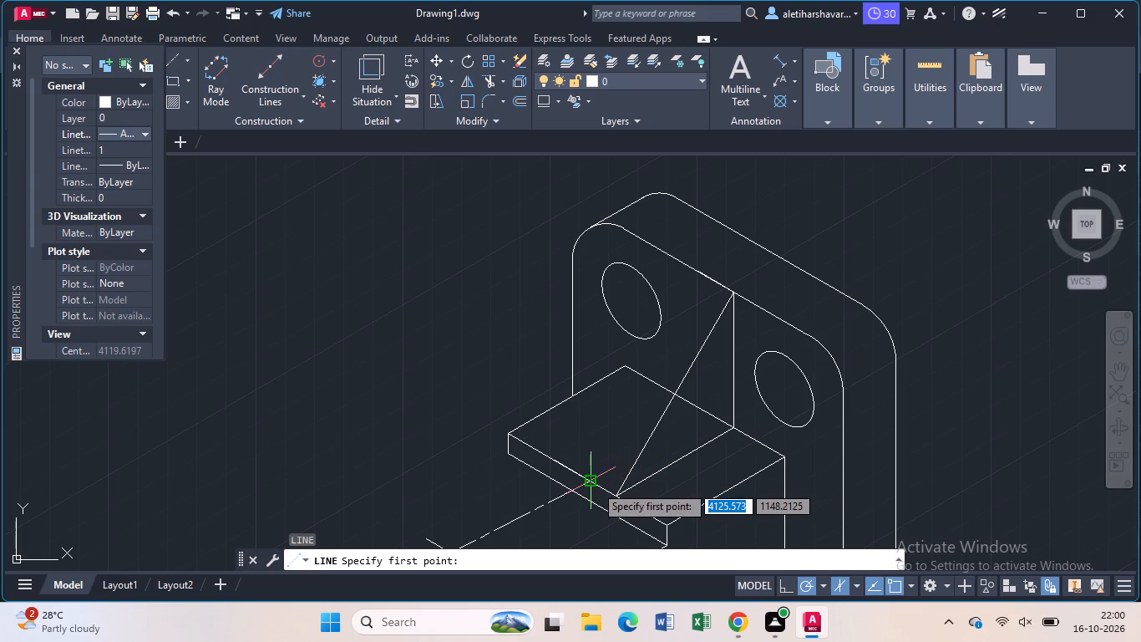
{"action": "left_click", "coordinate": [595, 485]}
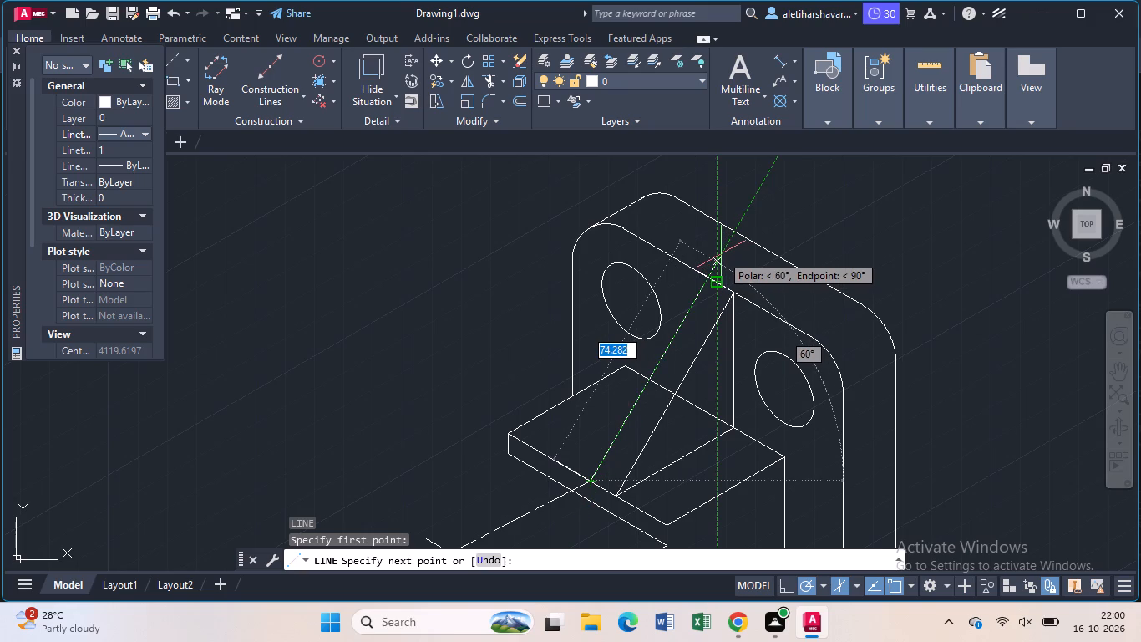
{"action": "left_click", "coordinate": [721, 254]}
{"action": "key", "text": "Escape"}
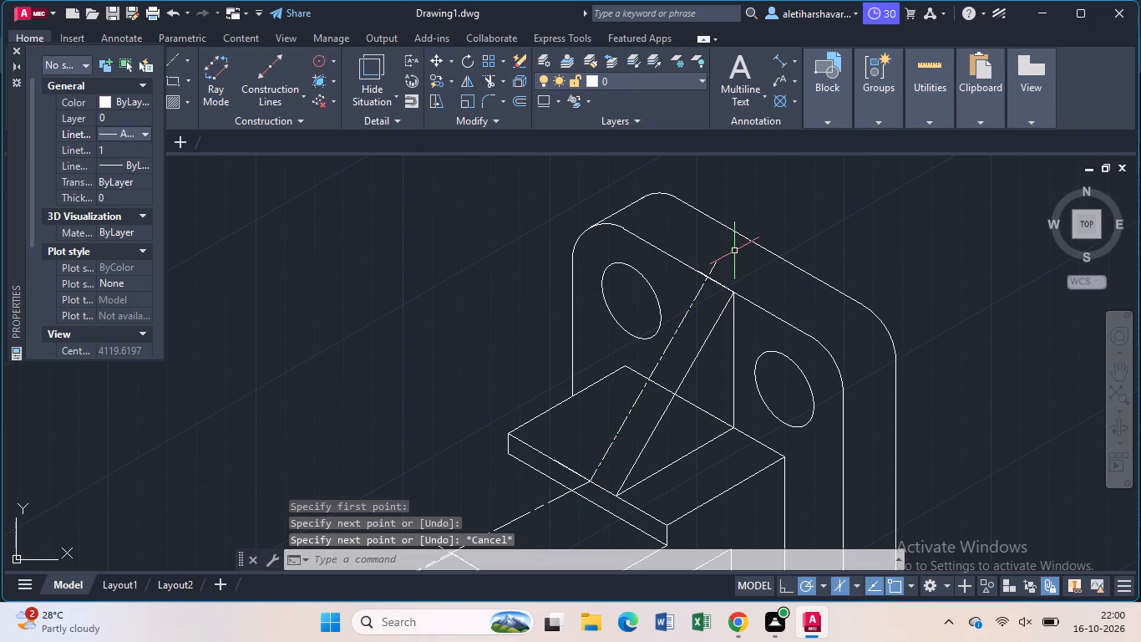
{"action": "type", "text": "tr"}
{"action": "key", "text": "Return"}
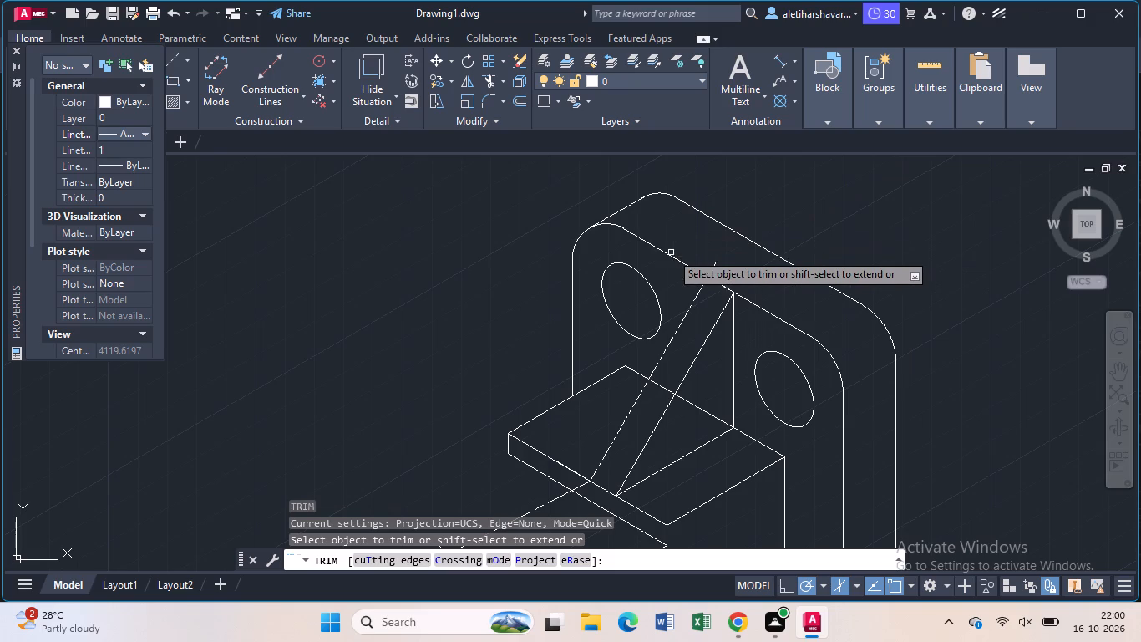
{"action": "left_click", "coordinate": [712, 267]}
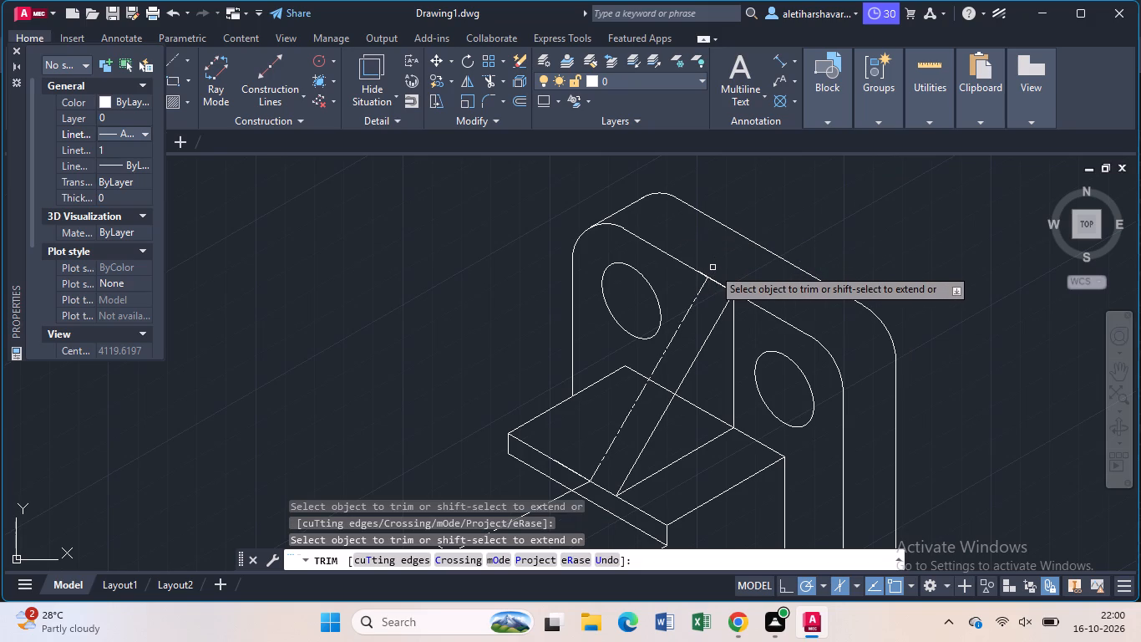
{"action": "key", "text": "Escape"}
Continue the dash-dot centre line at 30° across the plate's top thickness and trim it at the rear top edge.
{"action": "key", "text": "l"}
{"action": "key", "text": "Return"}
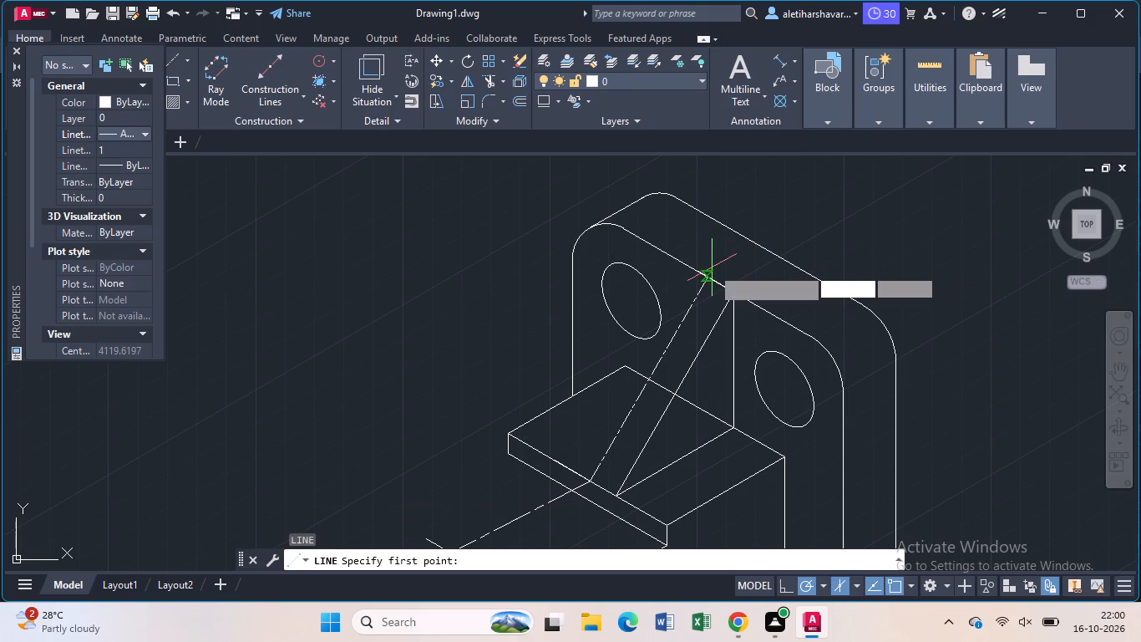
{"action": "left_click", "coordinate": [707, 278]}
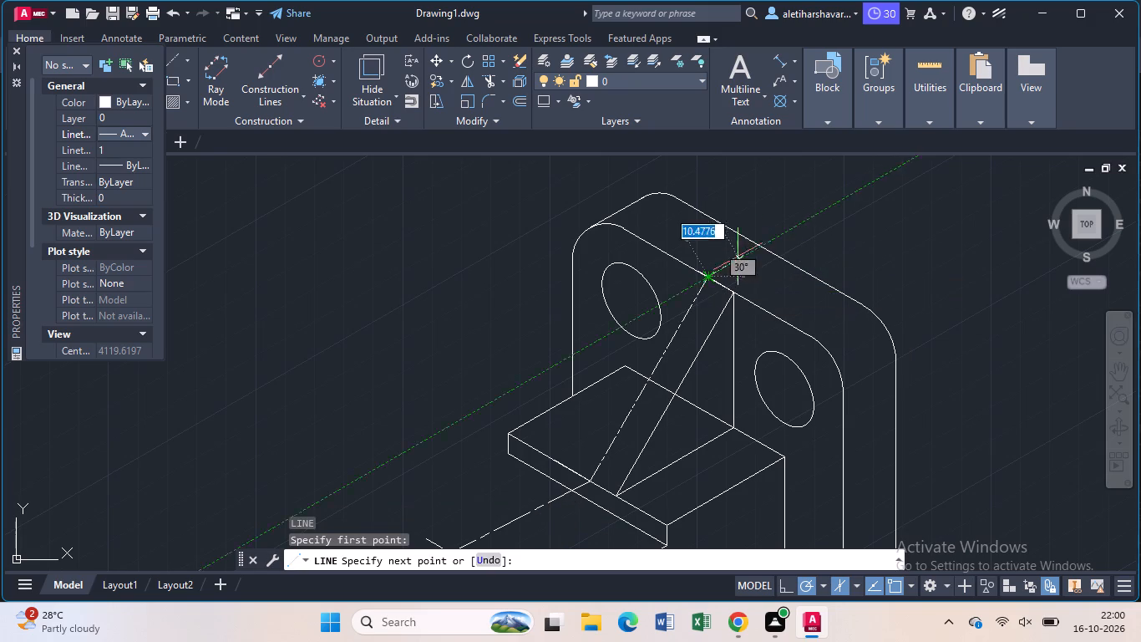
{"action": "left_click", "coordinate": [806, 227]}
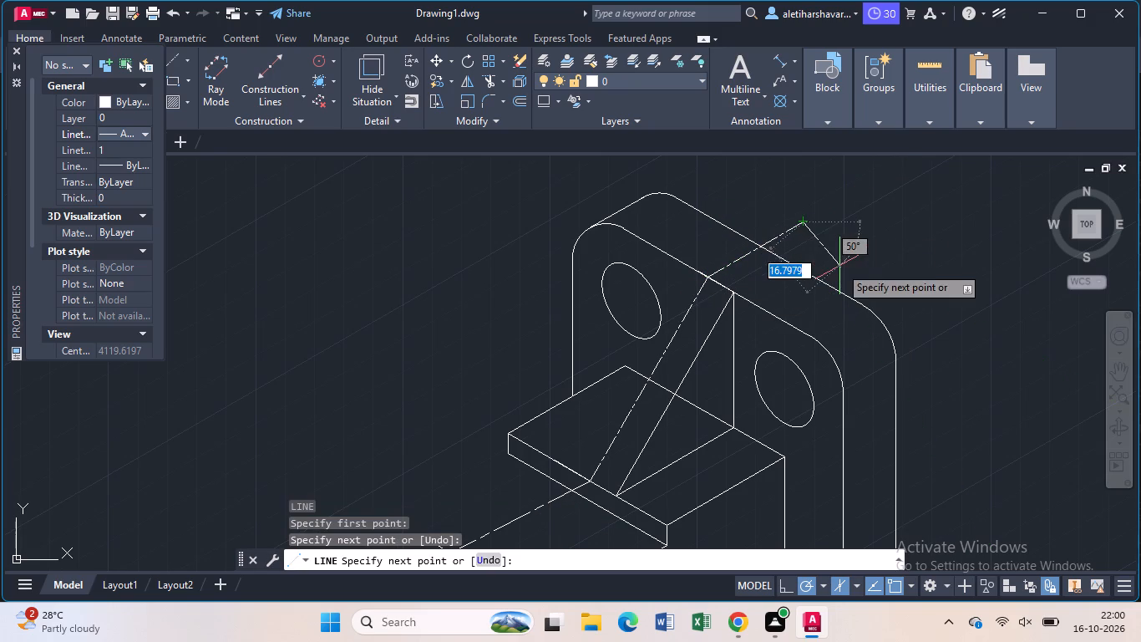
{"action": "key", "text": "Escape"}
{"action": "type", "text": "tr"}
{"action": "key", "text": "Return"}
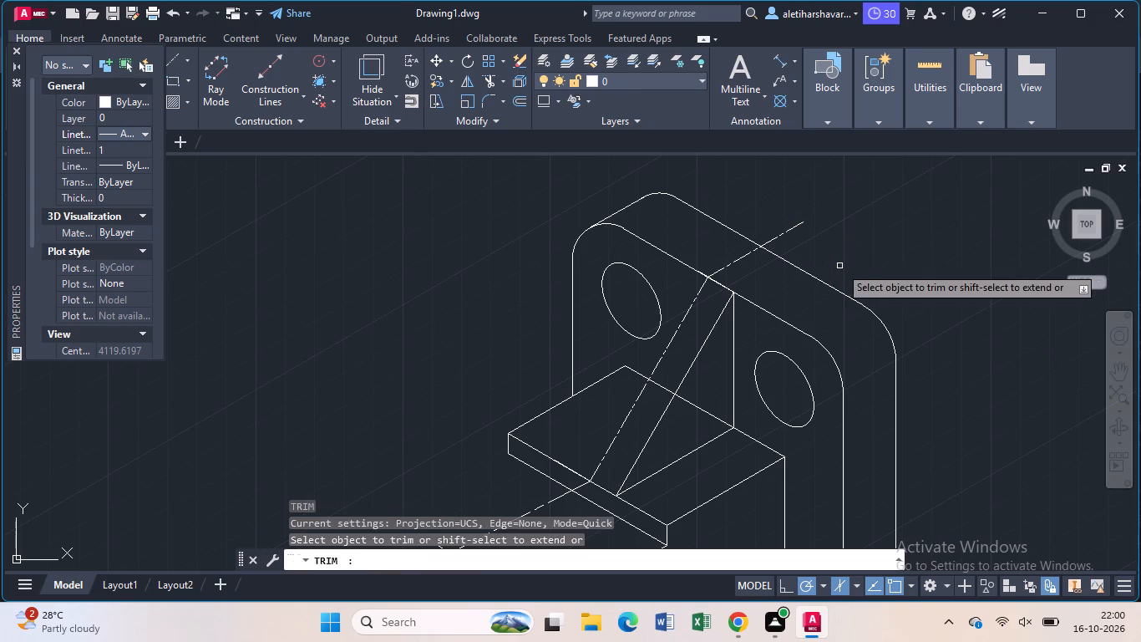
{"action": "left_click", "coordinate": [794, 227]}
Reset the current linetype to ByLayer and close the object properties.
{"action": "scroll", "coordinate": [781, 274], "scroll_direction": "down", "scroll_amount": 2}
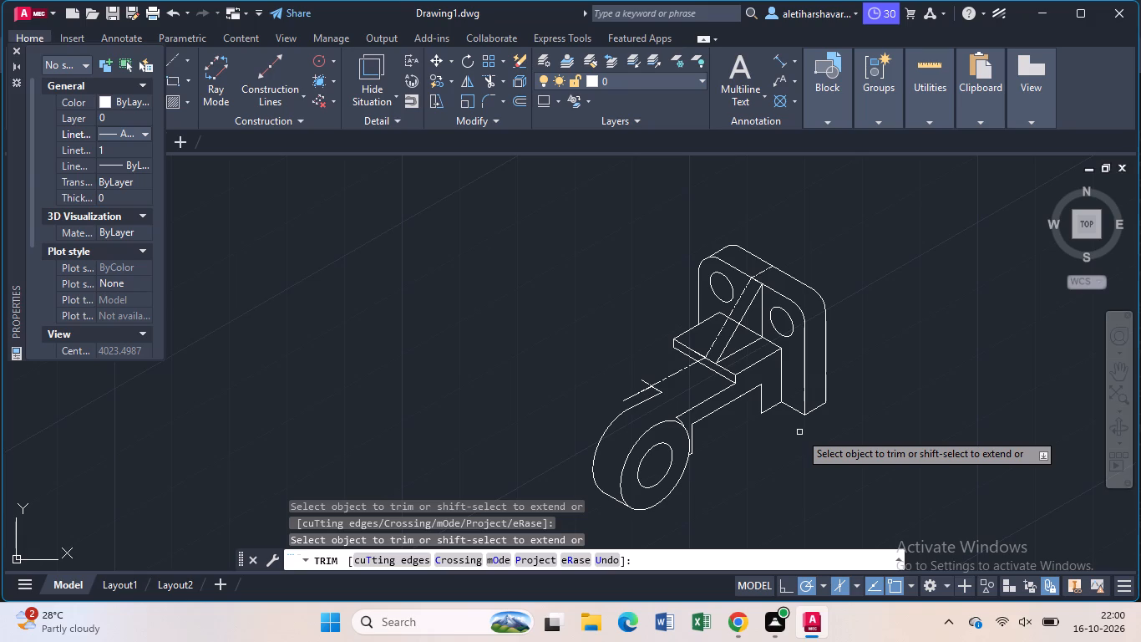
{"action": "left_click", "coordinate": [145, 135]}
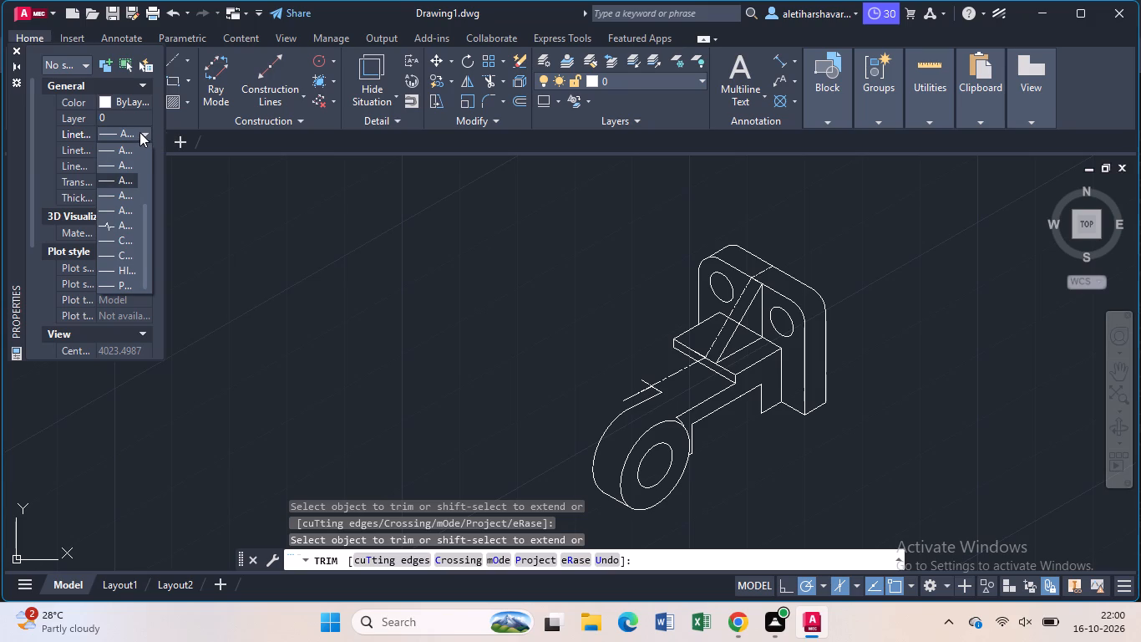
{"action": "scroll", "coordinate": [140, 133], "scroll_direction": "up", "scroll_amount": 5}
{"action": "left_click", "coordinate": [132, 145]}
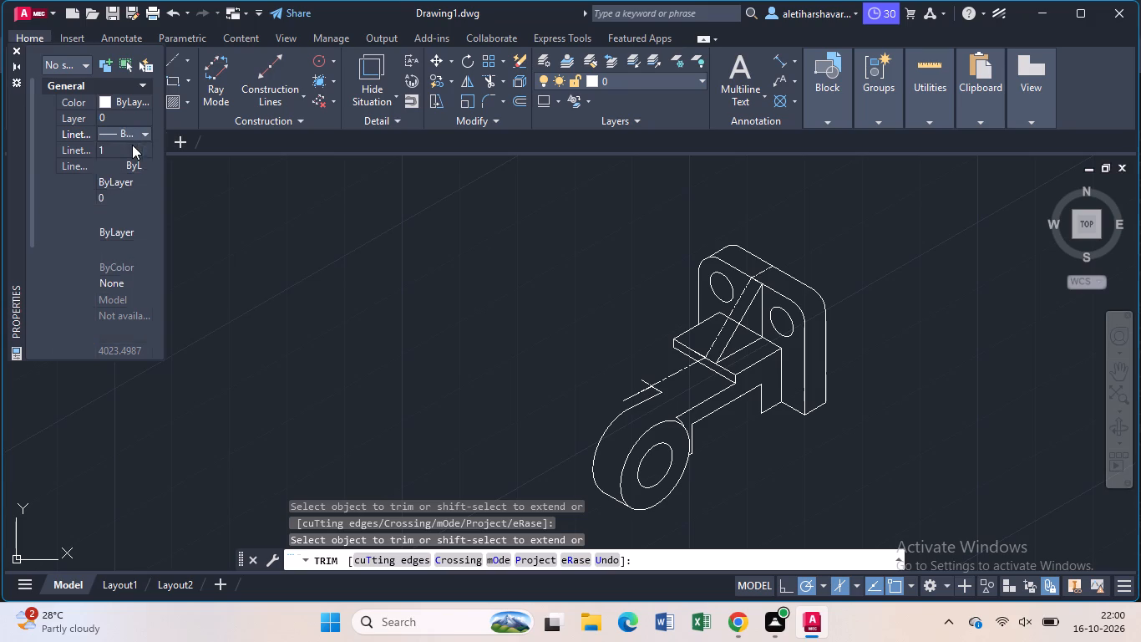
{"action": "left_click", "coordinate": [17, 47]}
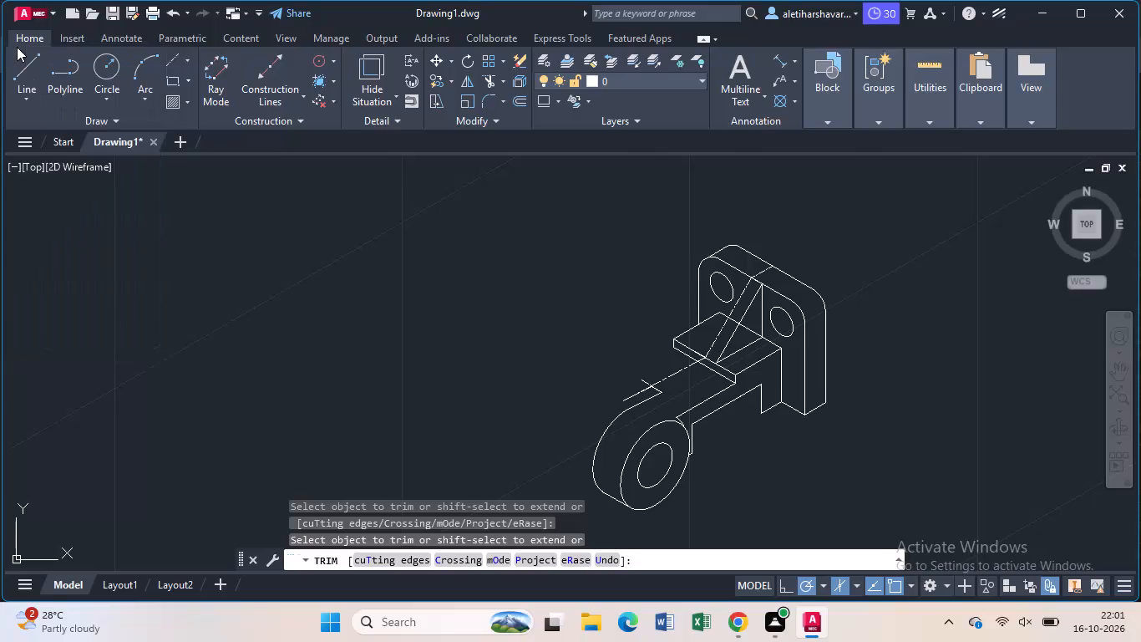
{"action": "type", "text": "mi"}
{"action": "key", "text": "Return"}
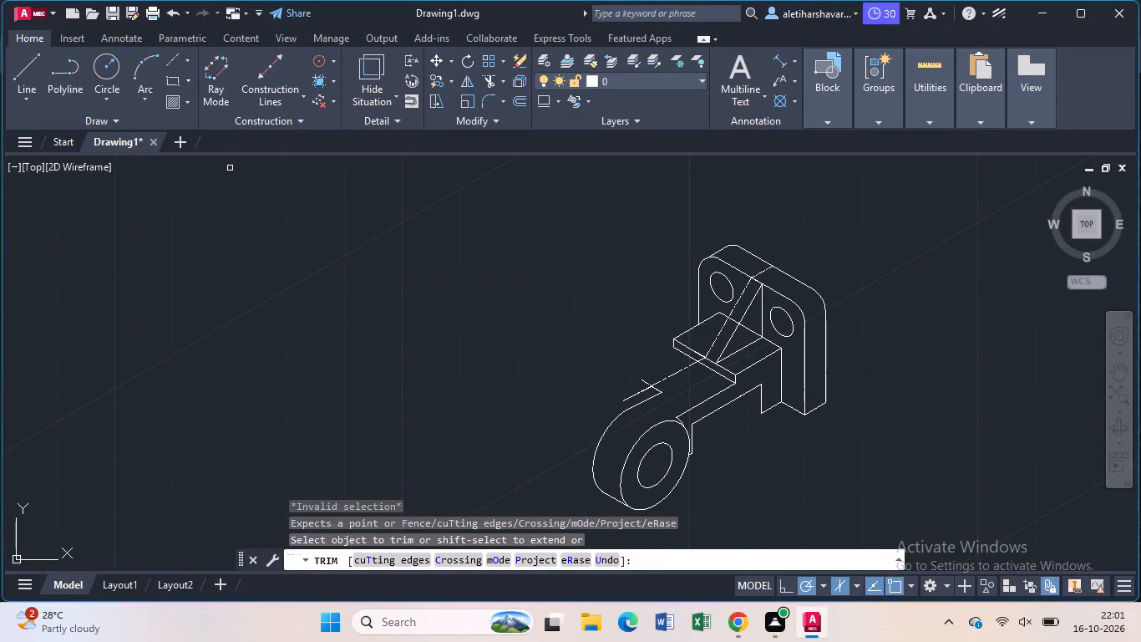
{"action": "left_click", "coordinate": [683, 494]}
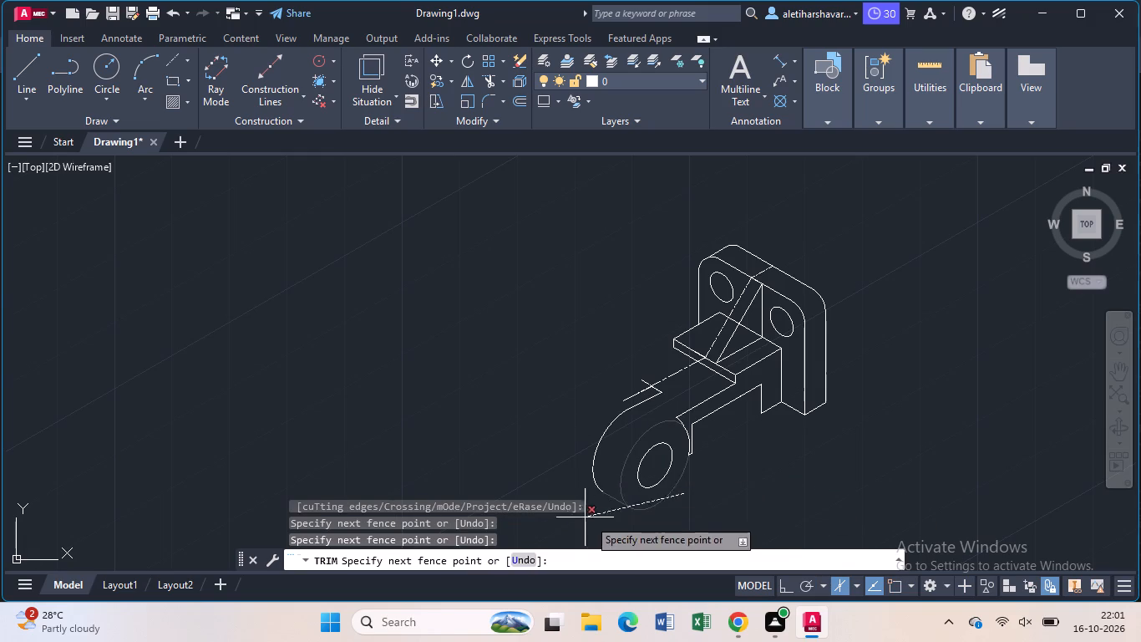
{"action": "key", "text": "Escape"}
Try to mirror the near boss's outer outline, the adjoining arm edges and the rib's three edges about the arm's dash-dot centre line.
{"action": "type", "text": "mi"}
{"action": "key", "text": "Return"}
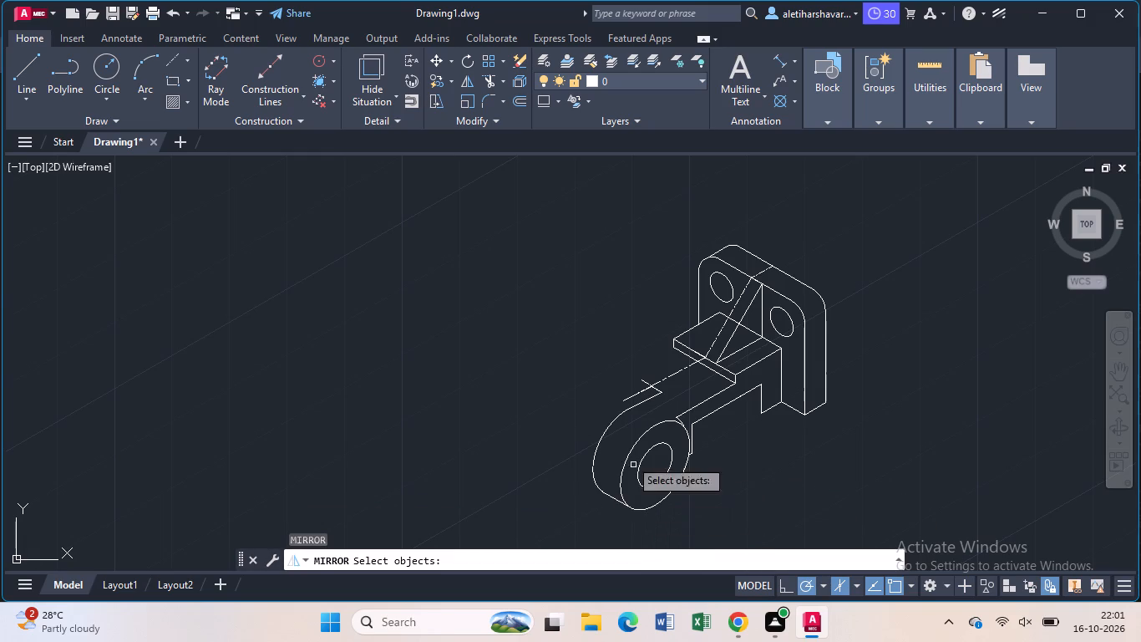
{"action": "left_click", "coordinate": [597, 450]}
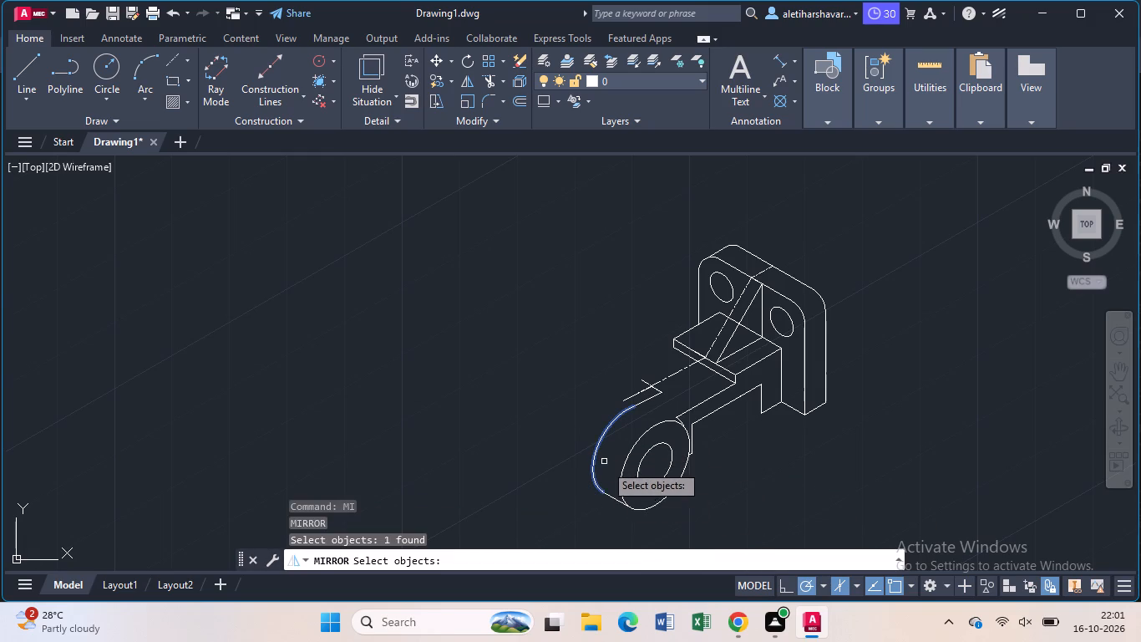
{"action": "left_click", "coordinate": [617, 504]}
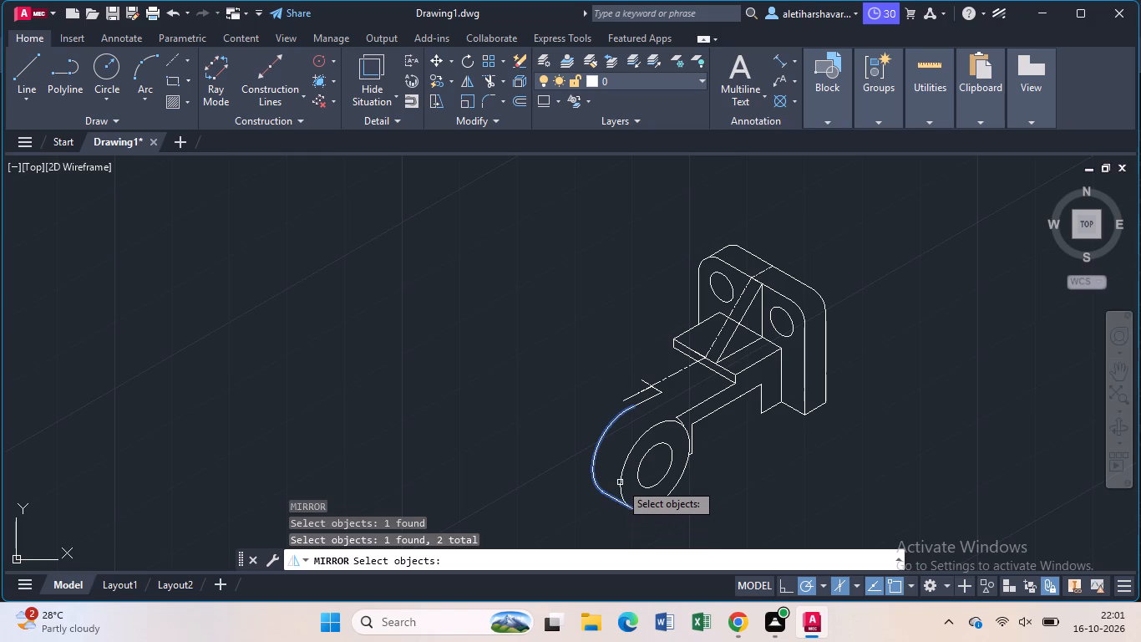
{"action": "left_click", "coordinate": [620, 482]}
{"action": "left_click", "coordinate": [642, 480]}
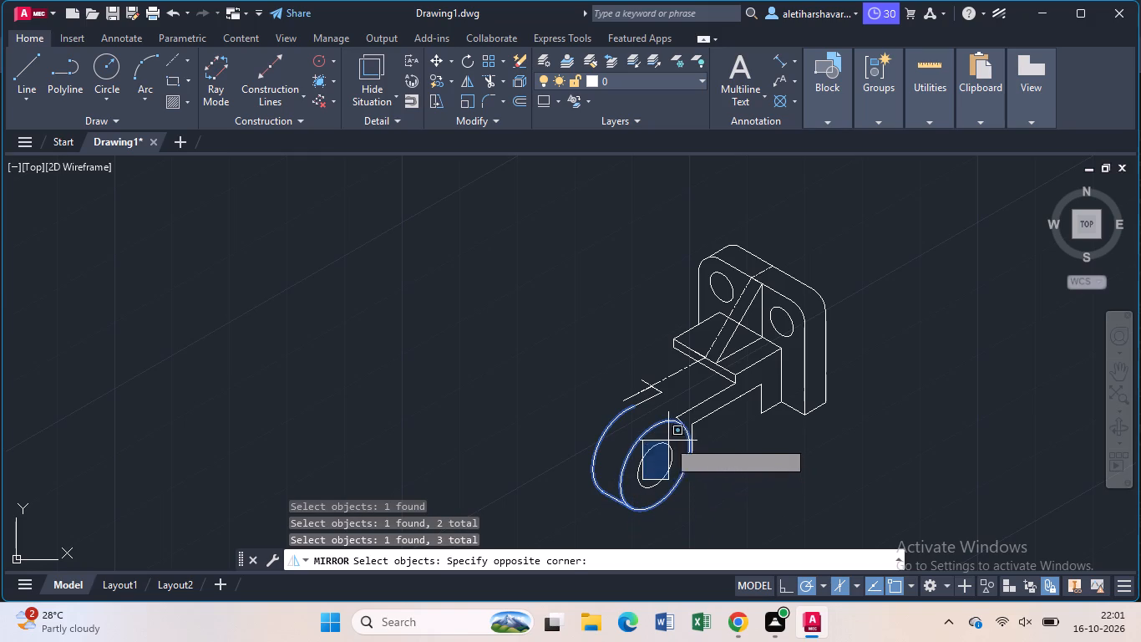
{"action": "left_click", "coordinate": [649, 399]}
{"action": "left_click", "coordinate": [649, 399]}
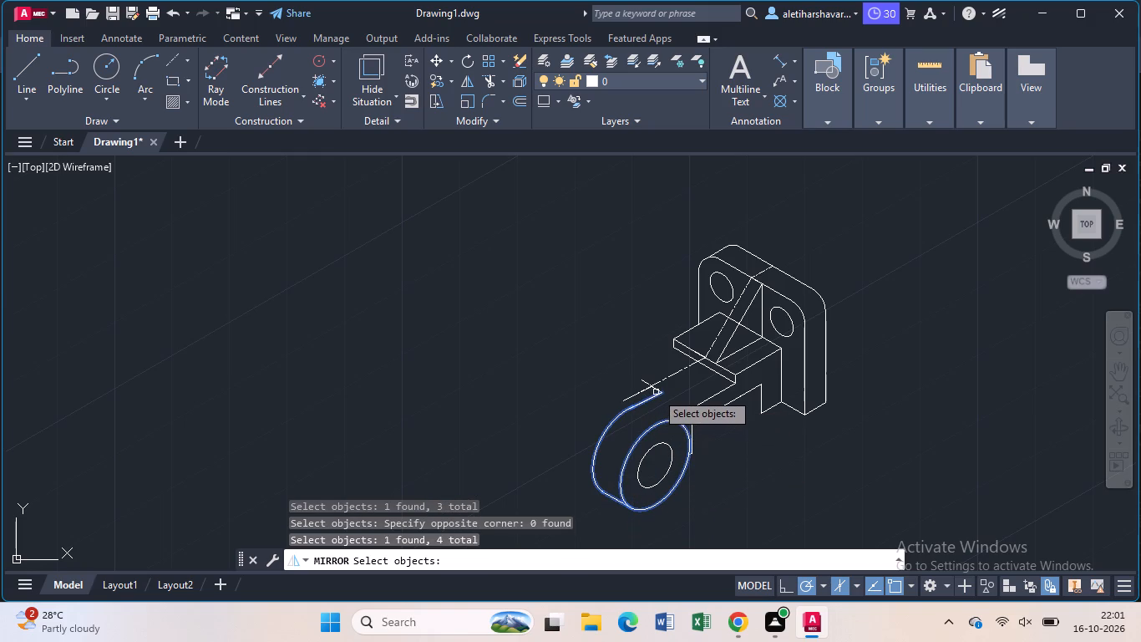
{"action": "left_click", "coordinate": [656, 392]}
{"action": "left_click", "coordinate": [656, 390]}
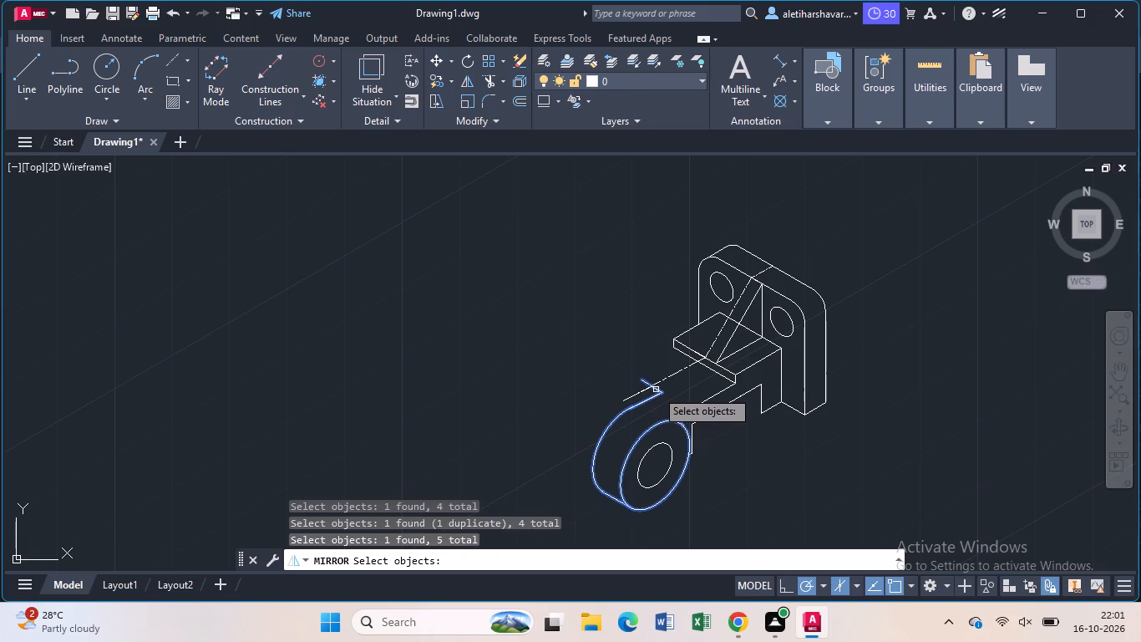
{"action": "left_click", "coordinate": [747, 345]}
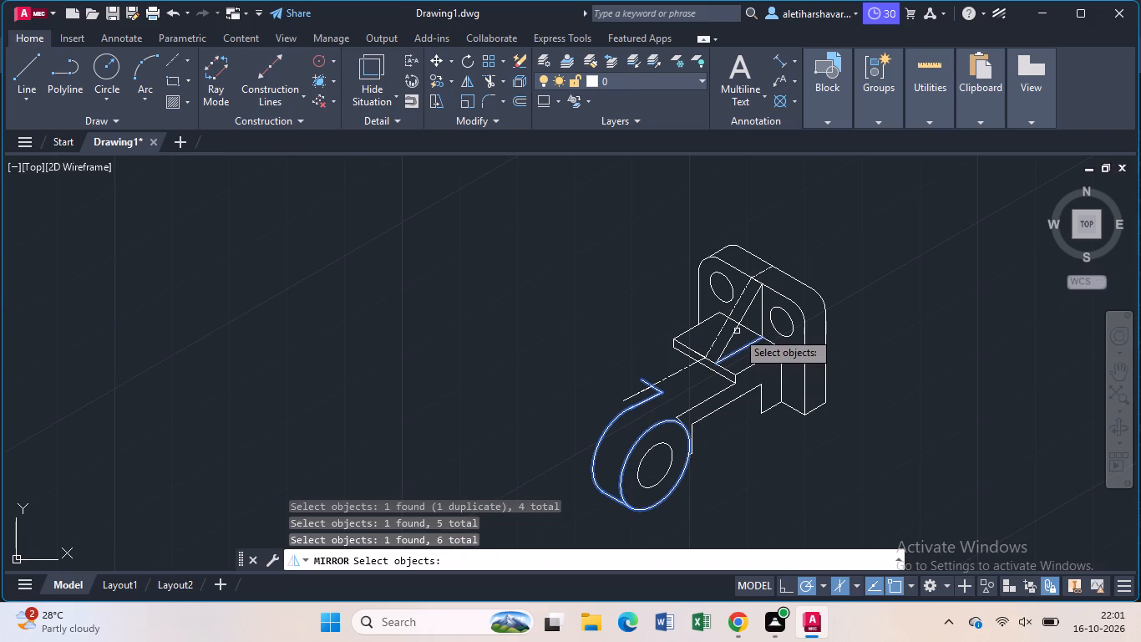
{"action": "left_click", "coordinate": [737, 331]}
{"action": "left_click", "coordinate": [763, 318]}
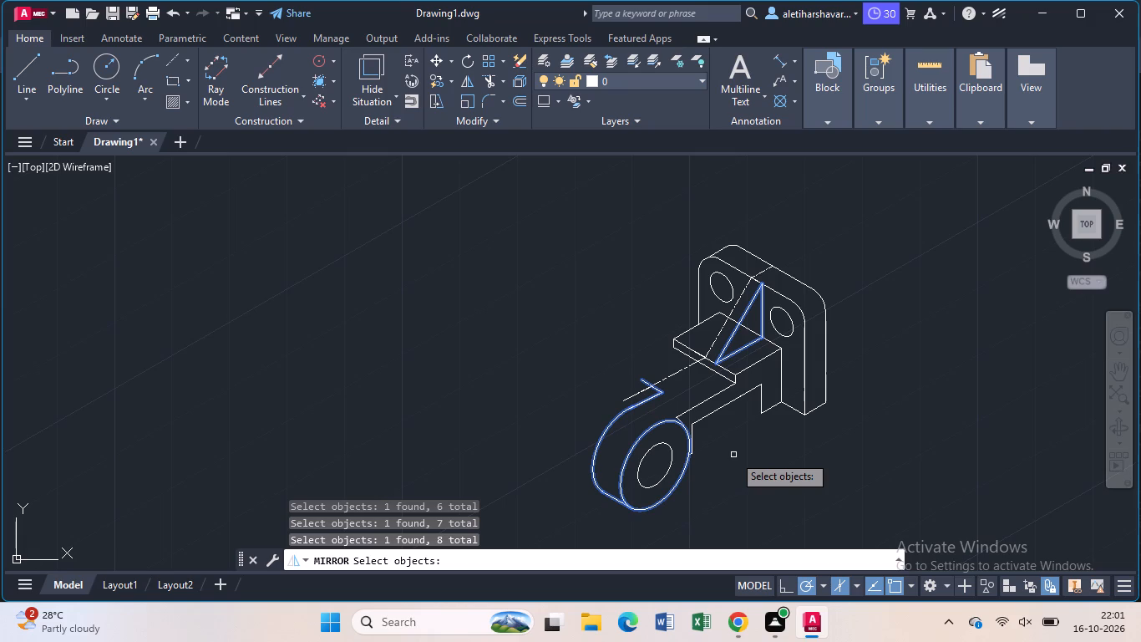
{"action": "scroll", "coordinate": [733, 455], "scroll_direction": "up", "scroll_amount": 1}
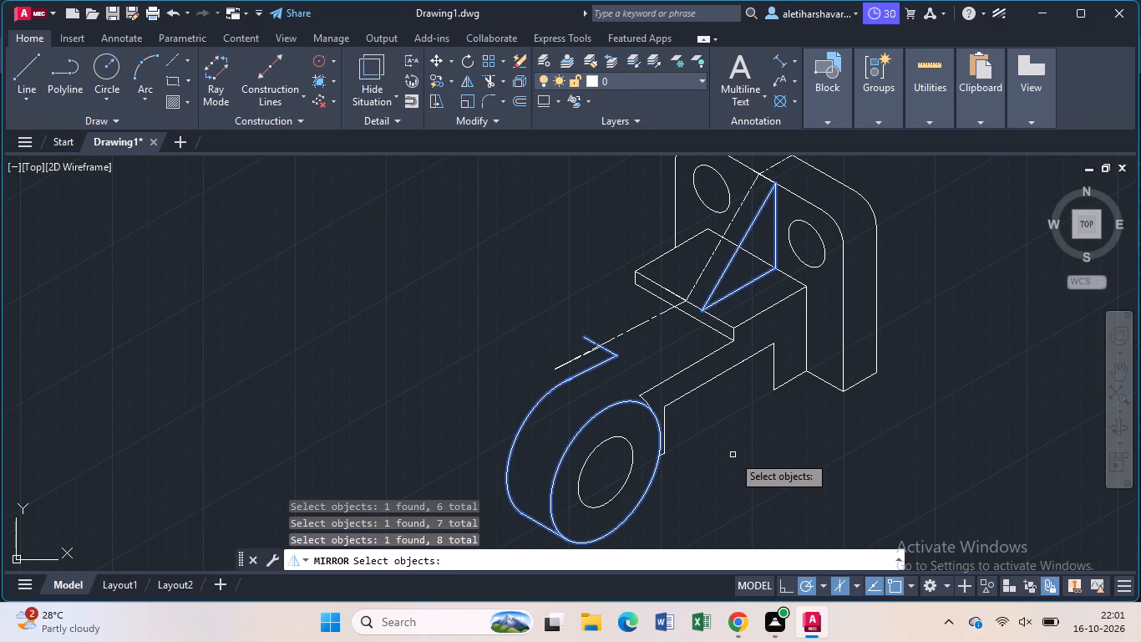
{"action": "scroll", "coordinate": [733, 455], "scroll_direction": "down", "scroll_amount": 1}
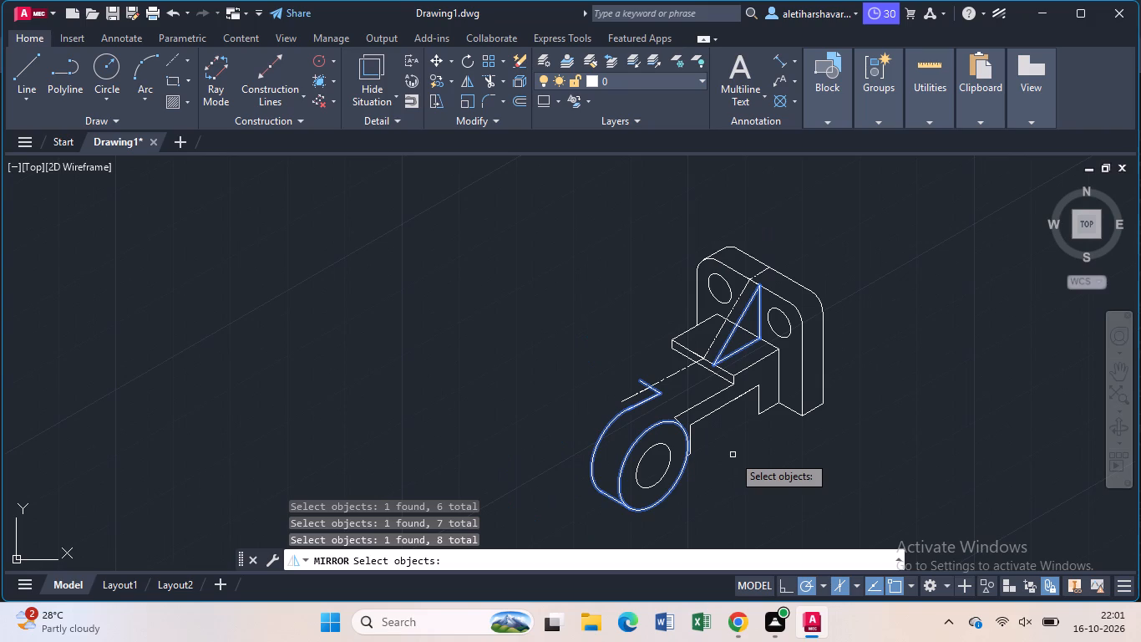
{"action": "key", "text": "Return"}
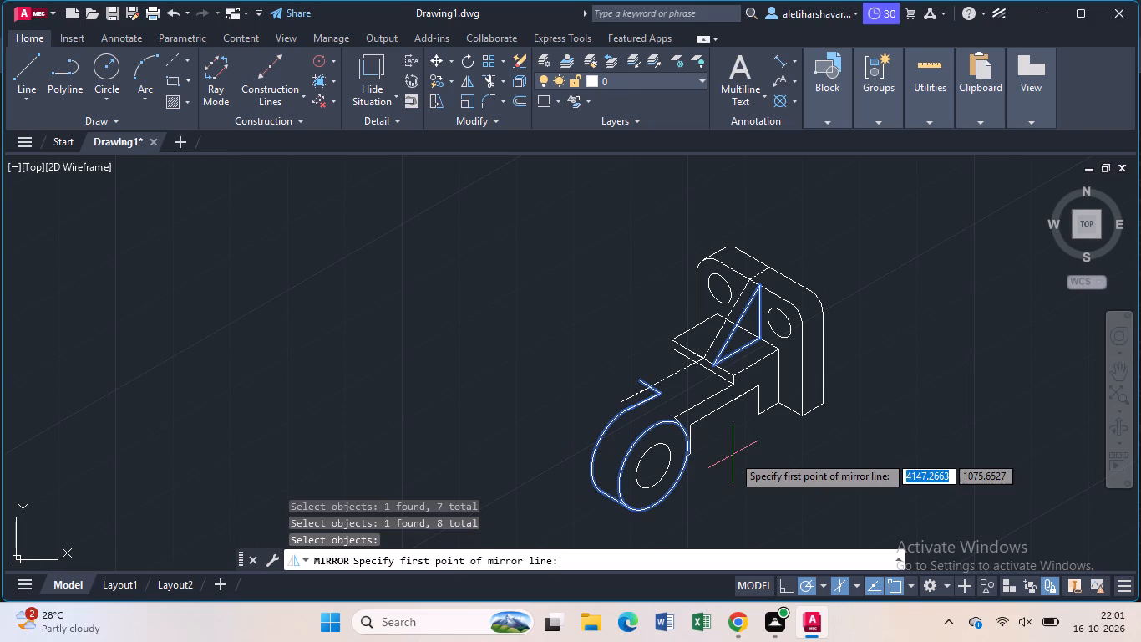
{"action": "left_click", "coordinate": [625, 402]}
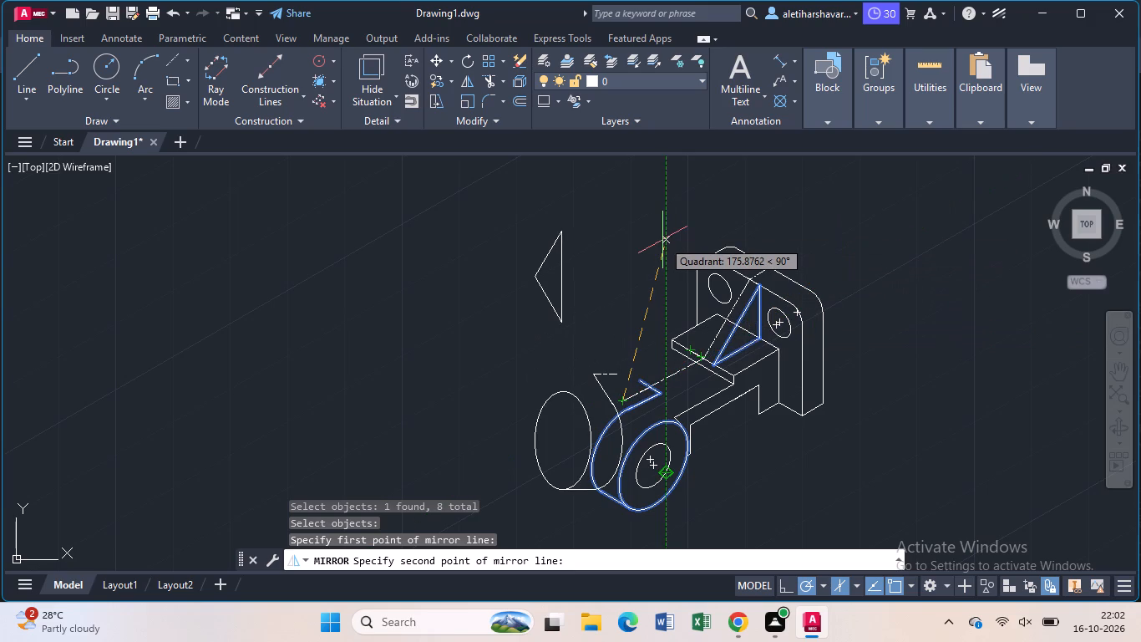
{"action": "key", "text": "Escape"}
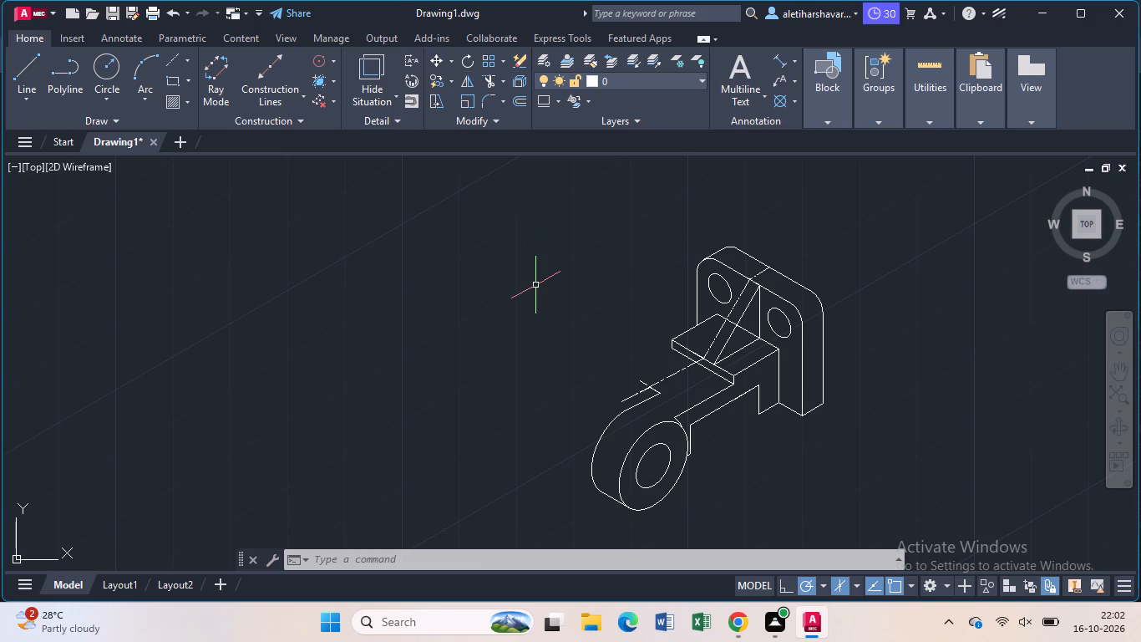
Copy the near boss's outer ellipse and hole ellipse about 51 units at 162° to form the far boss face.
{"action": "left_click", "coordinate": [633, 448]}
{"action": "left_click", "coordinate": [641, 460]}
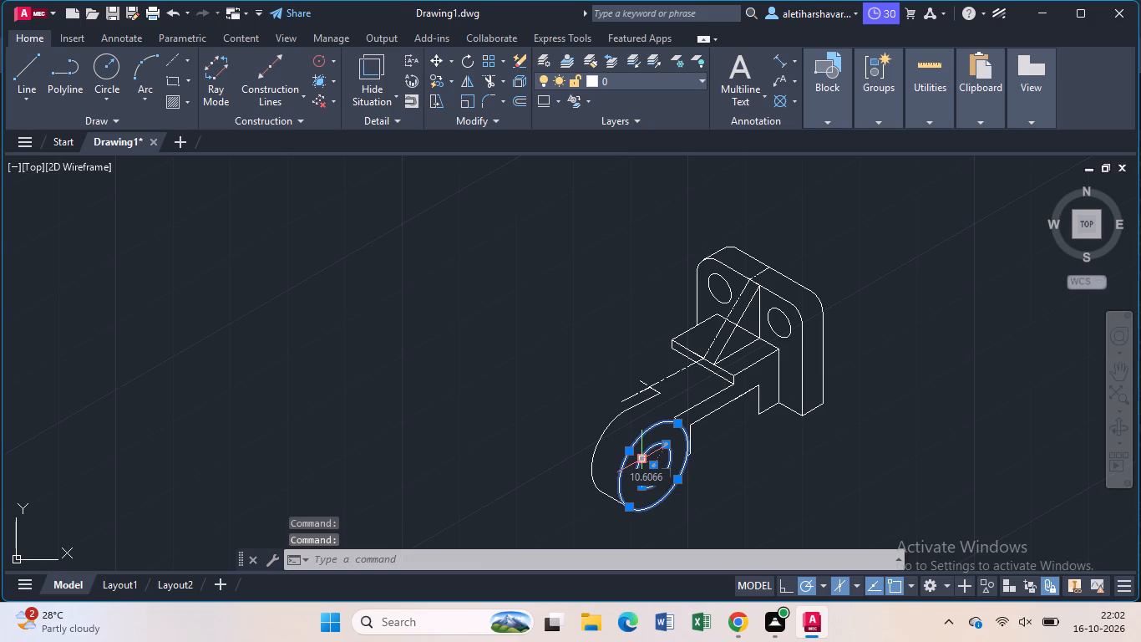
{"action": "type", "text": "co"}
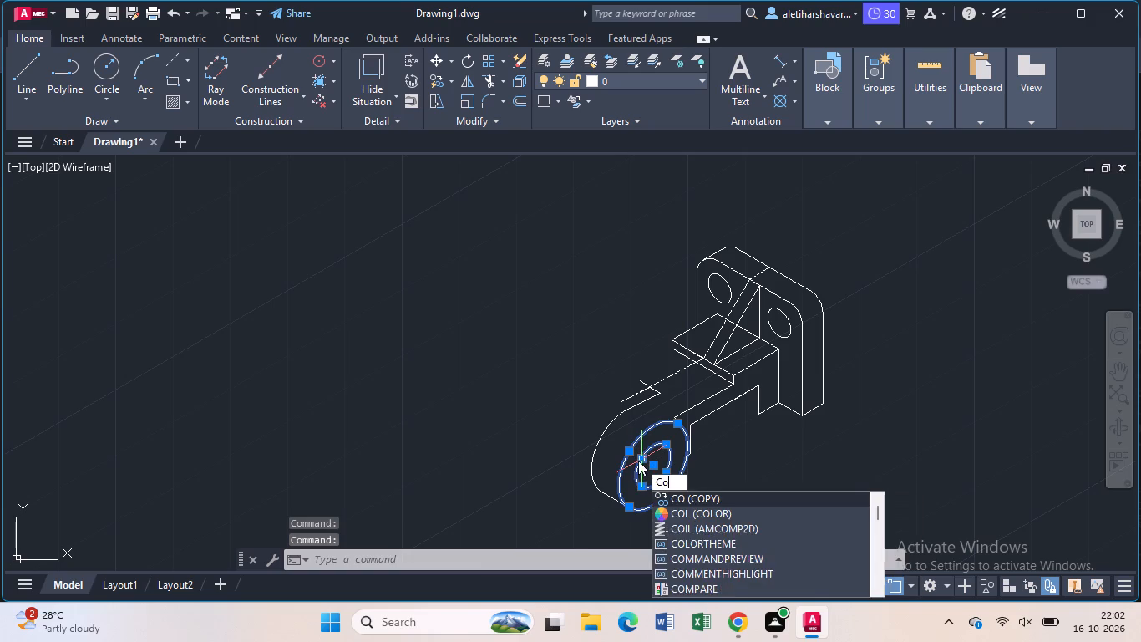
{"action": "key", "text": "Return"}
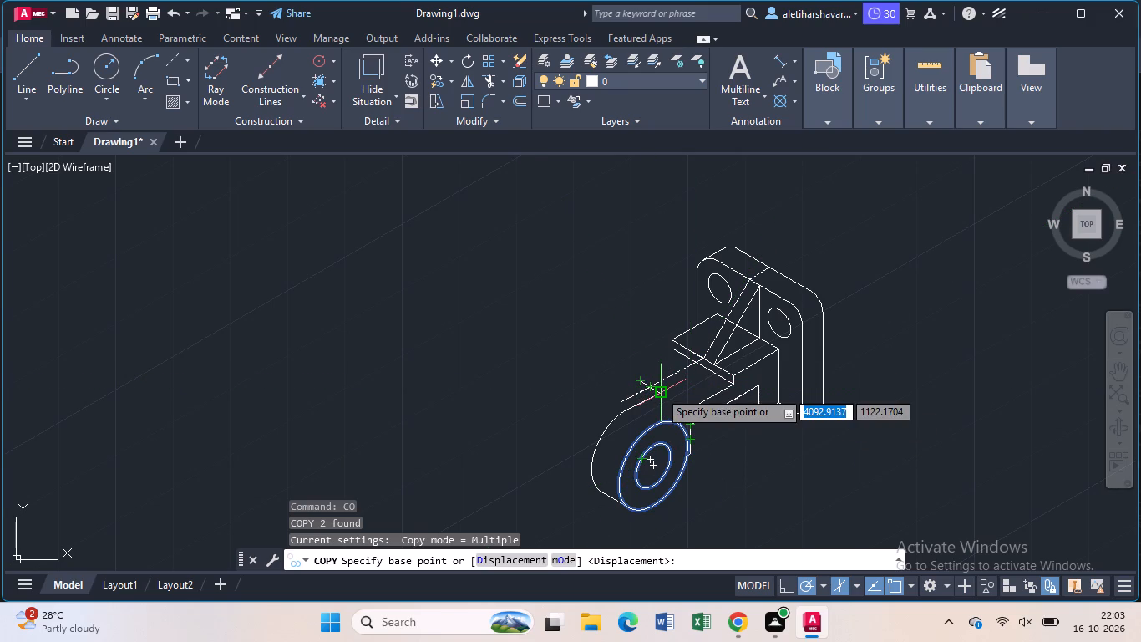
{"action": "scroll", "coordinate": [658, 393], "scroll_direction": "up", "scroll_amount": 3}
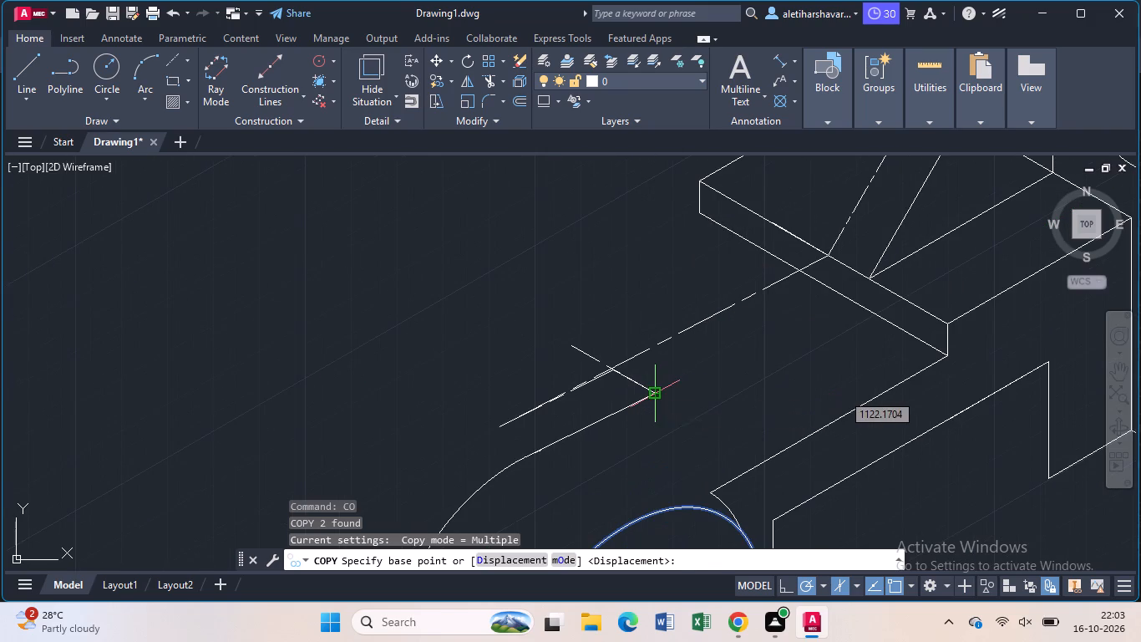
{"action": "left_click", "coordinate": [658, 393]}
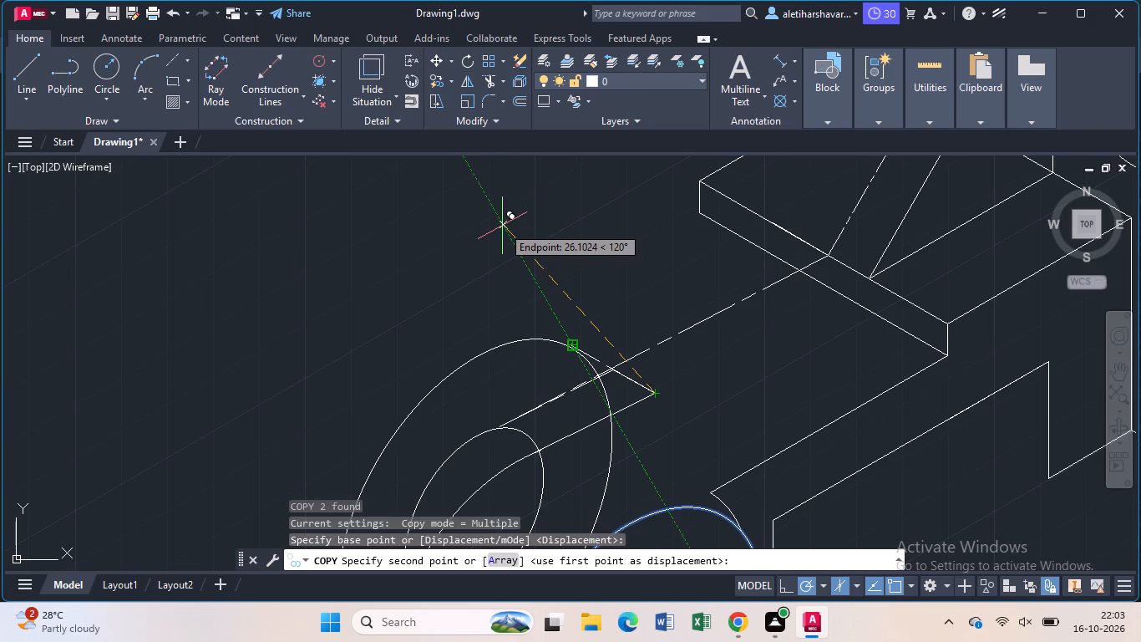
{"action": "middle_click_drag", "start_coordinate": [502, 226], "coordinate": [422, 159]}
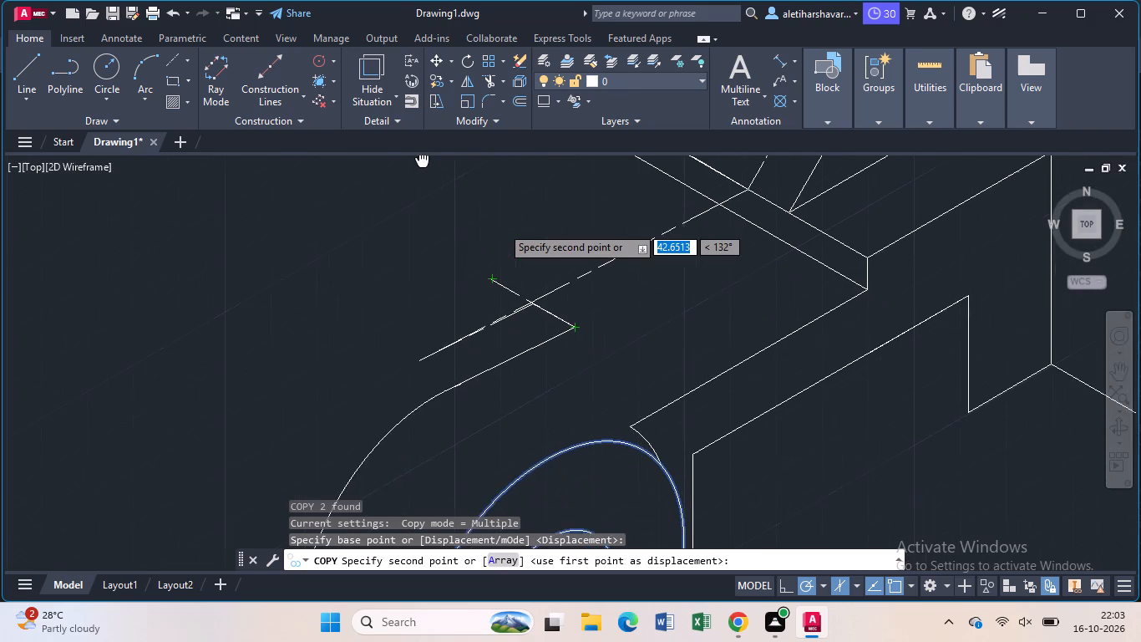
{"action": "middle_click_drag", "start_coordinate": [422, 159], "coordinate": [427, 168]}
{"action": "scroll", "coordinate": [428, 191], "scroll_direction": "down", "scroll_amount": 2}
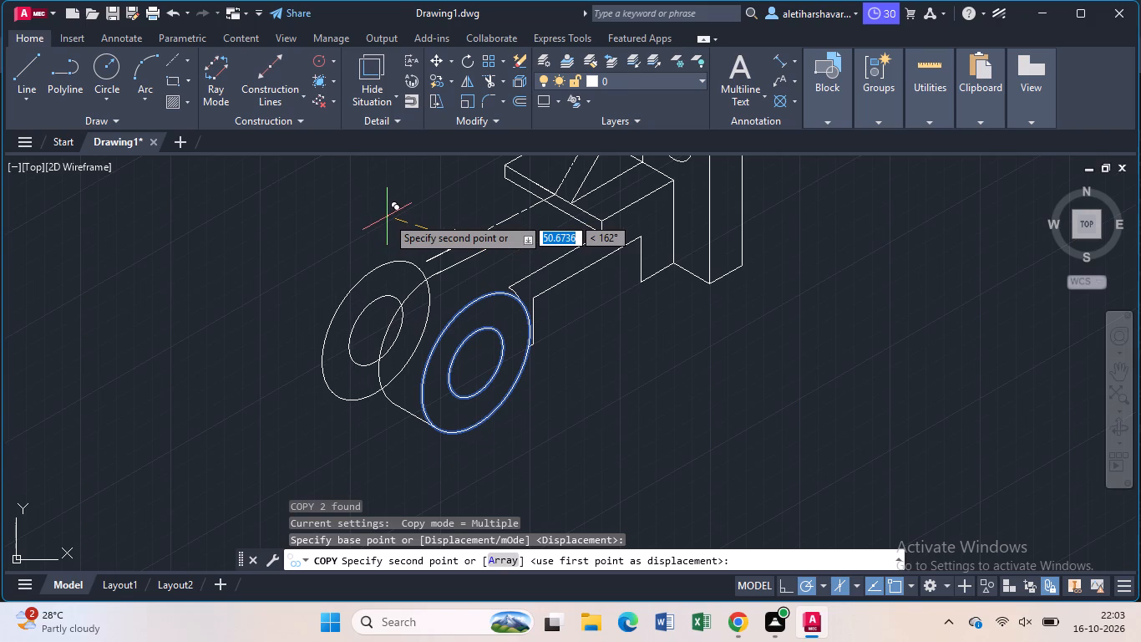
{"action": "left_click", "coordinate": [387, 217]}
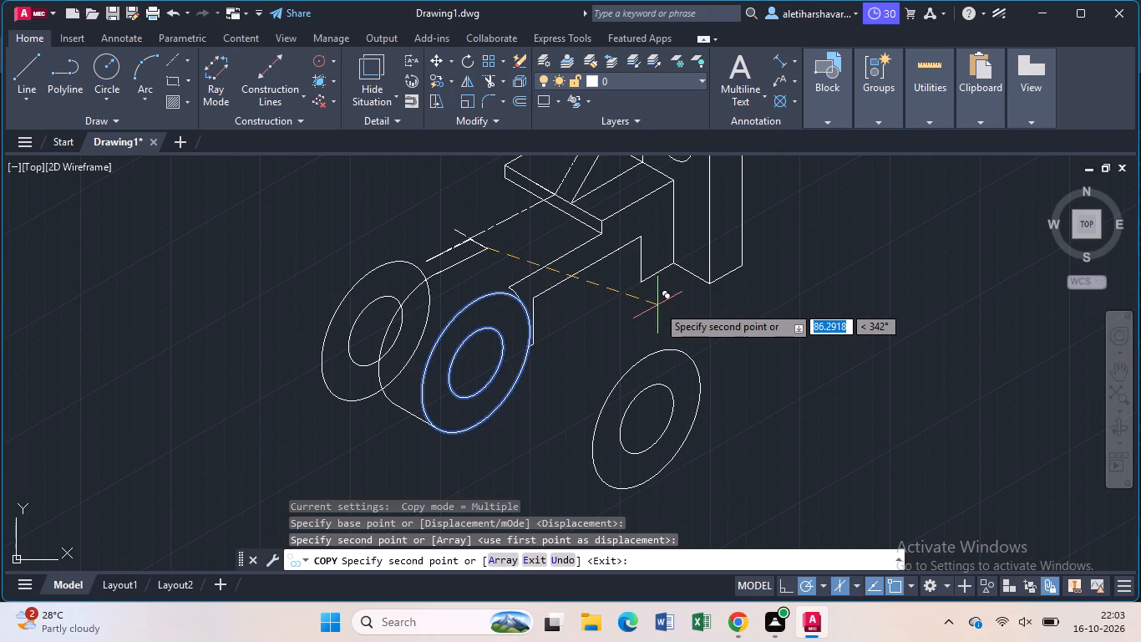
{"action": "key", "text": "Escape"}
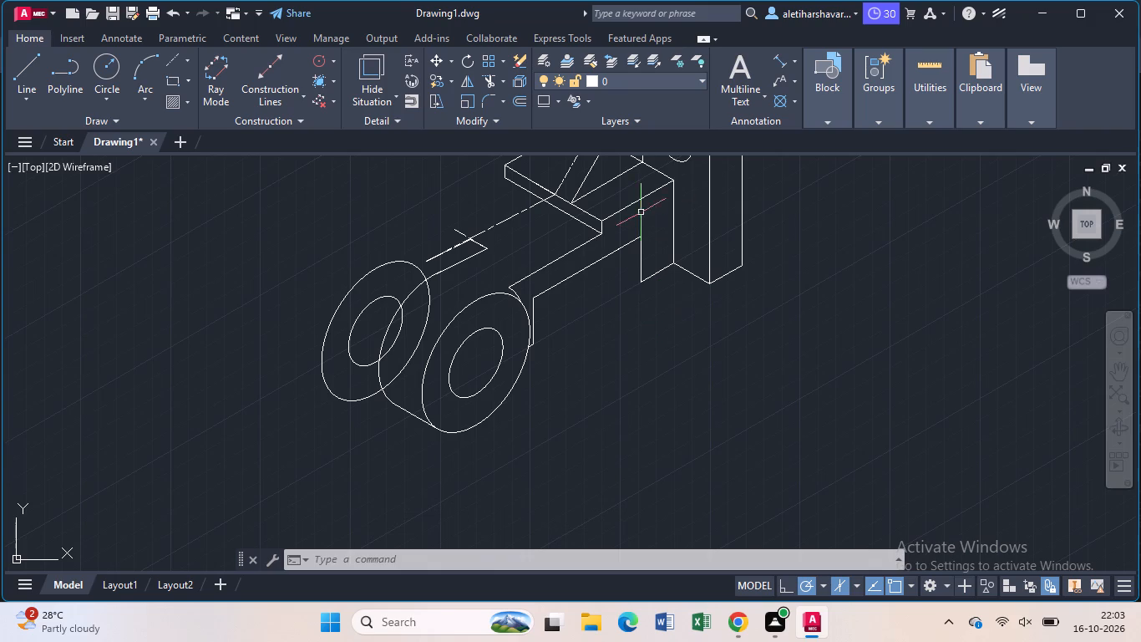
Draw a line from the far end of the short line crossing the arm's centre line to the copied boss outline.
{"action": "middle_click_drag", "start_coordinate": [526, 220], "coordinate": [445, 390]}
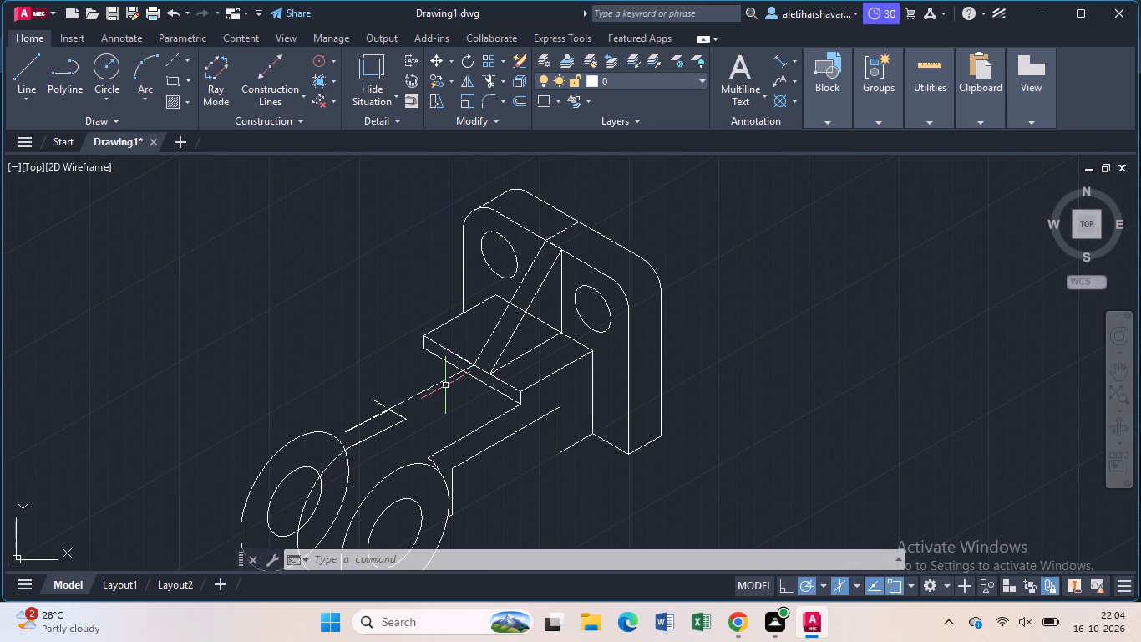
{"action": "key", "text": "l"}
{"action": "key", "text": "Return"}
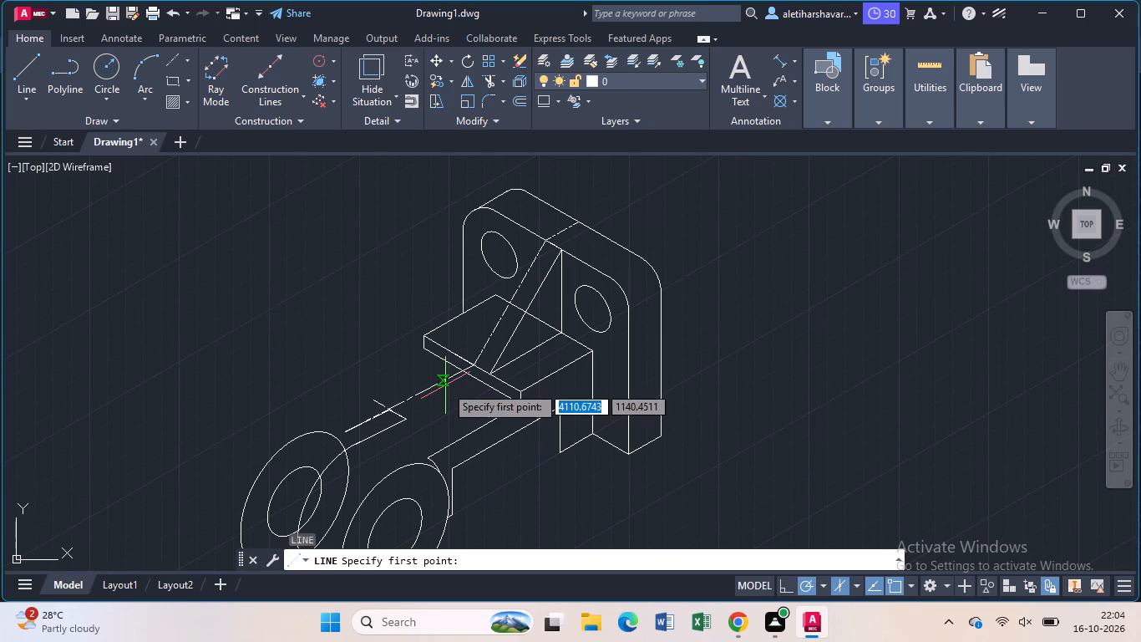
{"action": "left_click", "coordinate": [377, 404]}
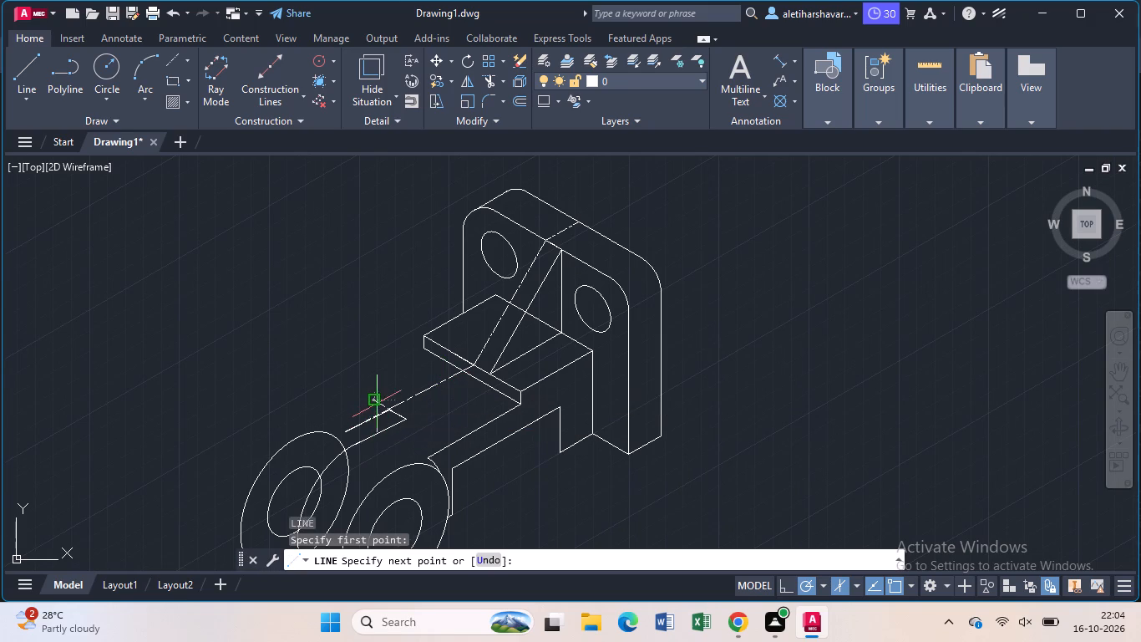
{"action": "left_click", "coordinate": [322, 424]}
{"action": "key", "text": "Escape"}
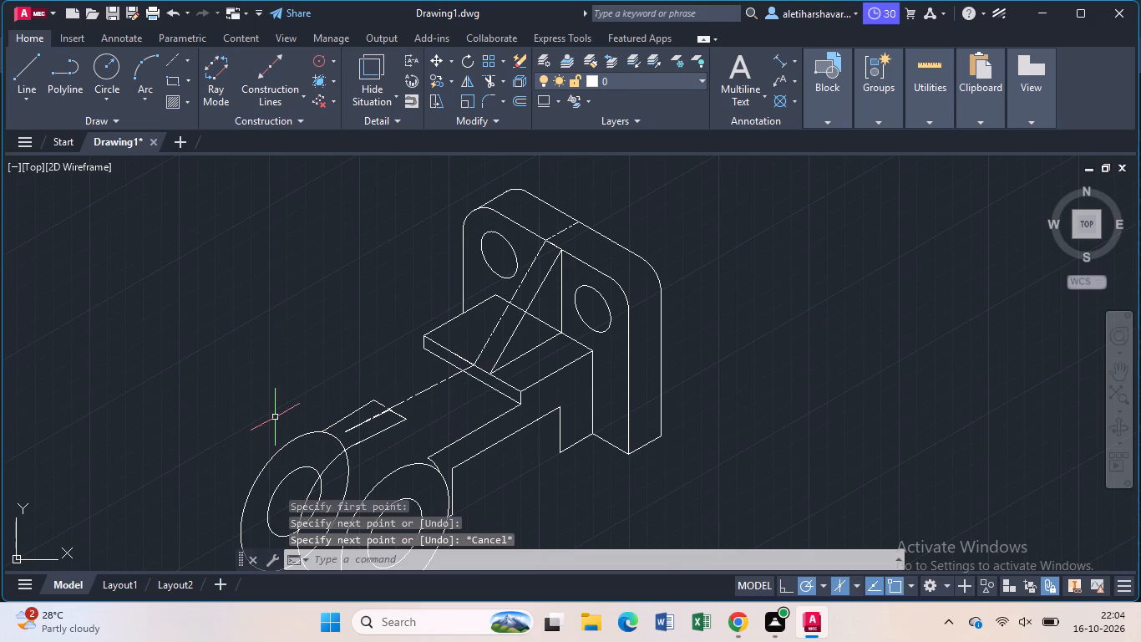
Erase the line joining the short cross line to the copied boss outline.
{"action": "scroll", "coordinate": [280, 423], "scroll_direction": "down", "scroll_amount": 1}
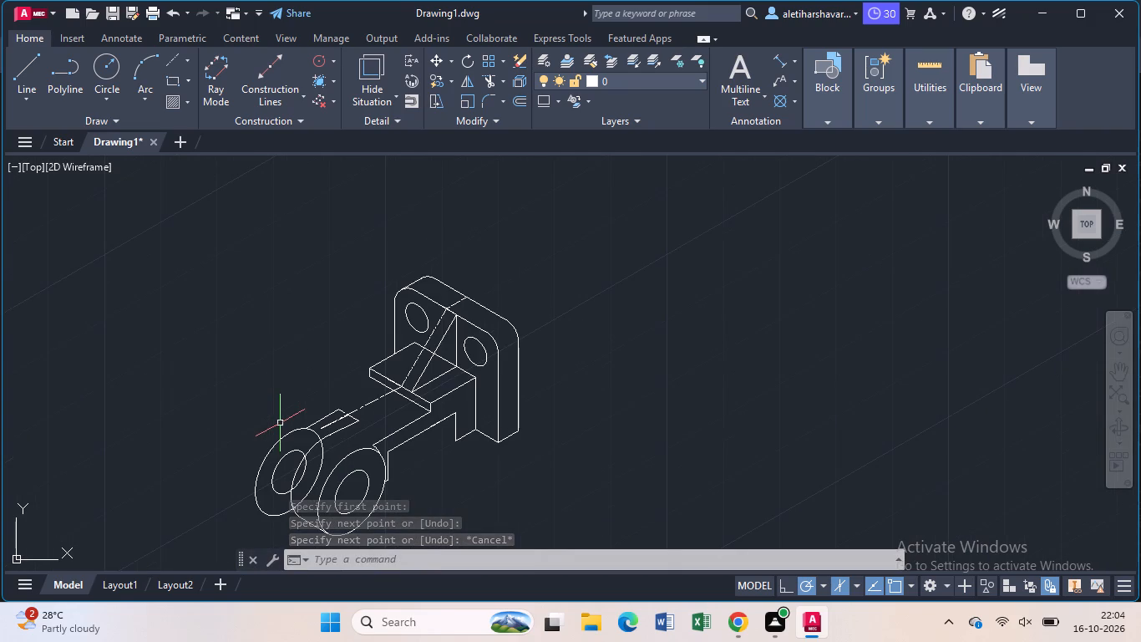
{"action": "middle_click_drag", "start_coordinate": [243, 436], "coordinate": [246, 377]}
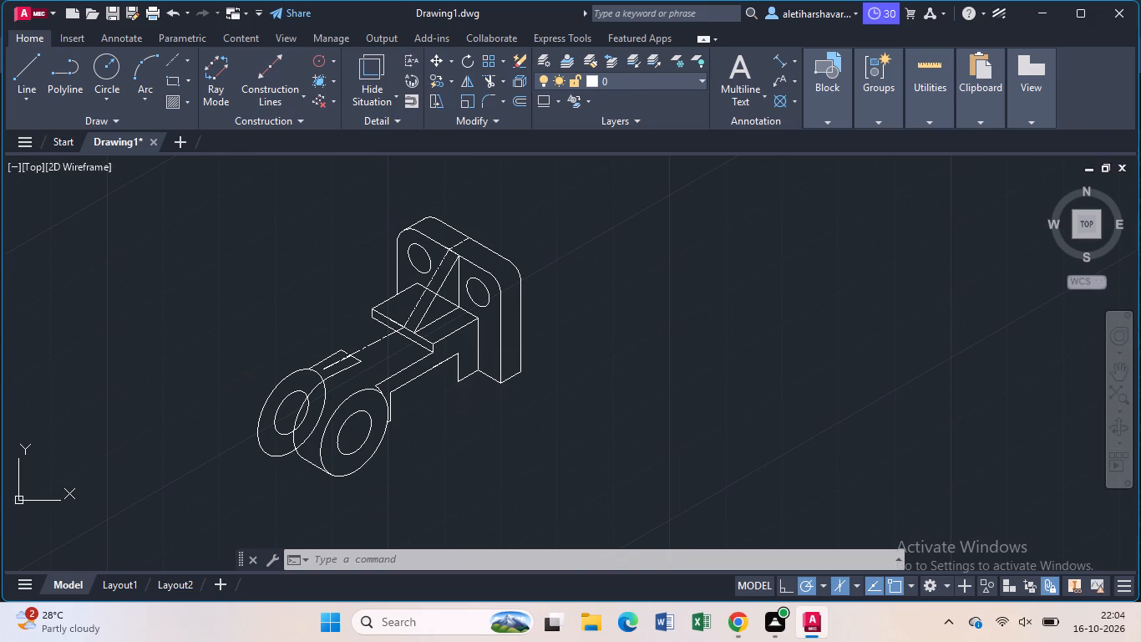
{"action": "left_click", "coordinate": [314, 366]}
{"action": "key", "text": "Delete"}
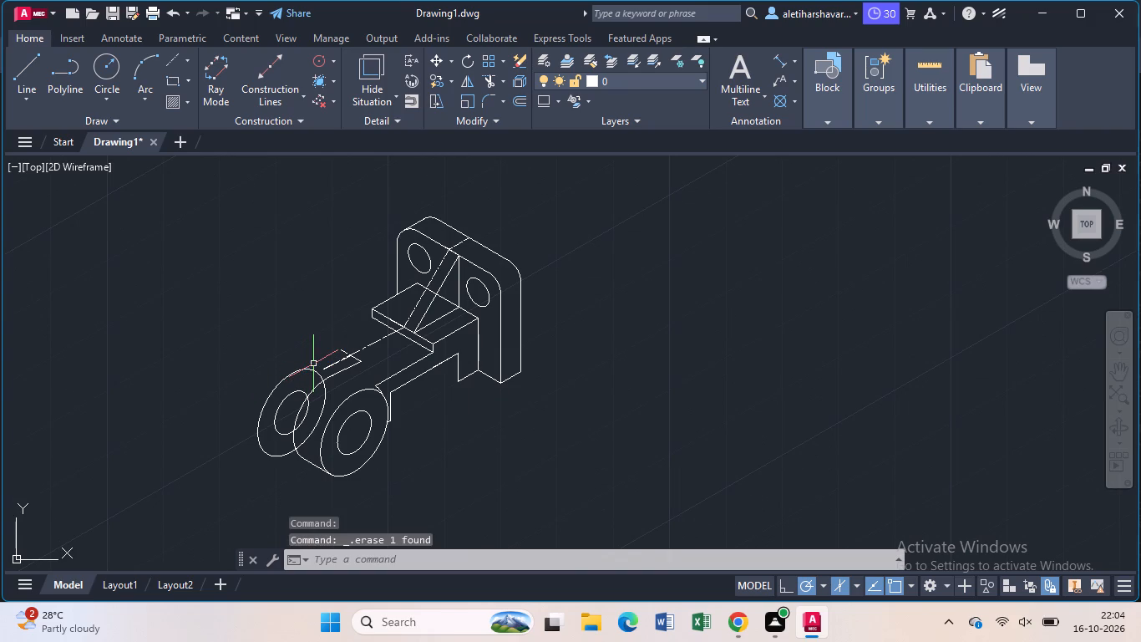
Draw a line about 40 units long at 154° from the short cross line's far end to the copied boss outline's top.
{"action": "key", "text": "l"}
{"action": "key", "text": "Return"}
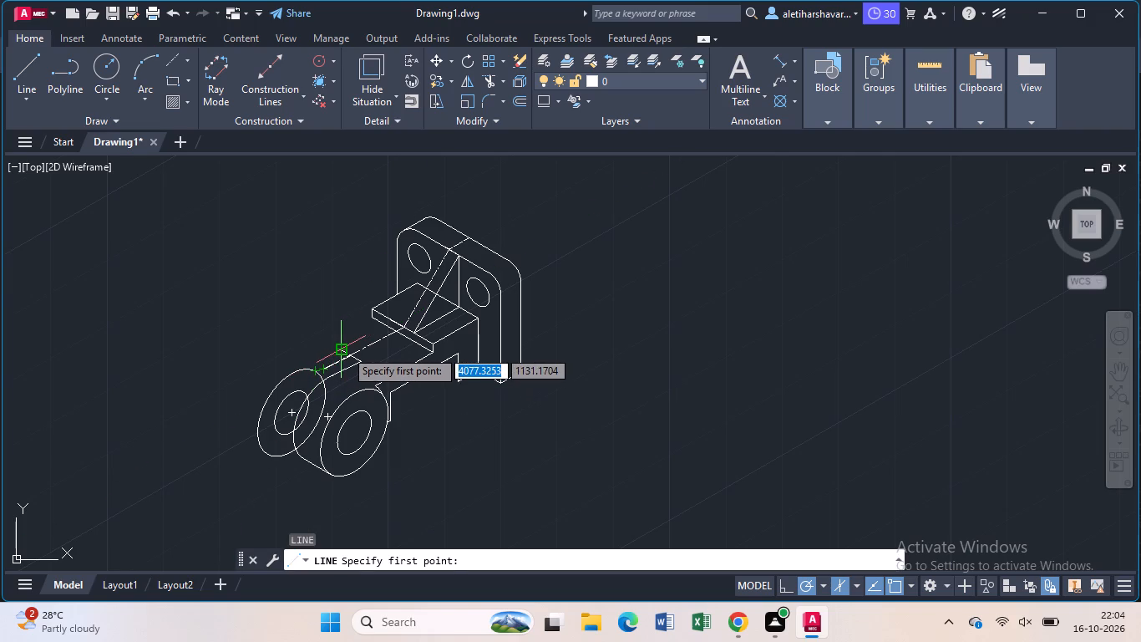
{"action": "left_click", "coordinate": [345, 349]}
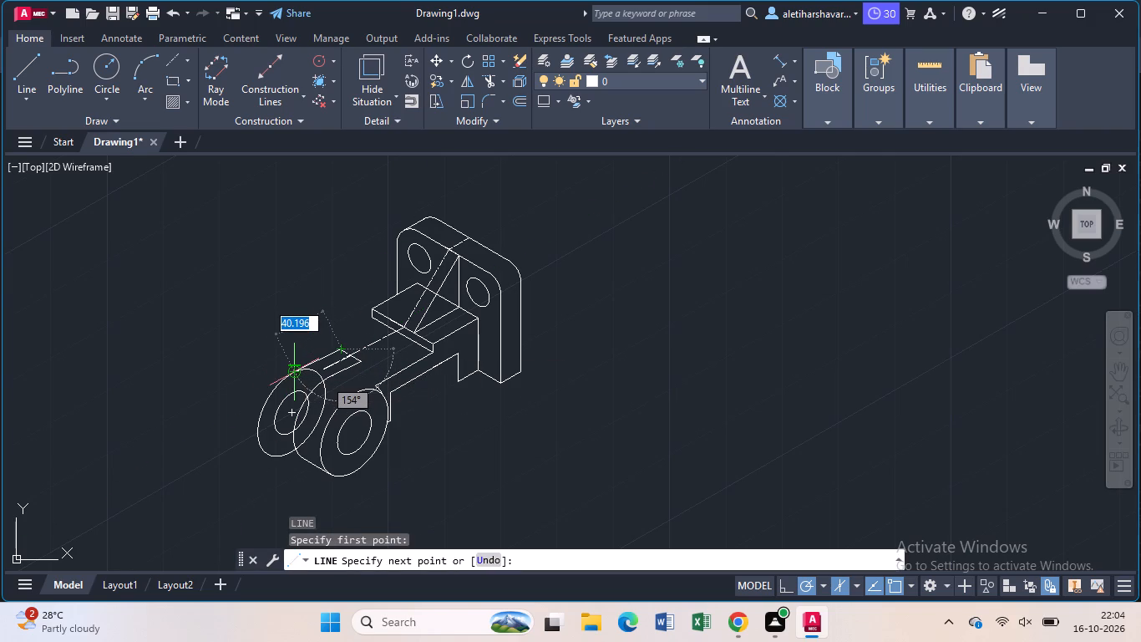
{"action": "left_click", "coordinate": [290, 370]}
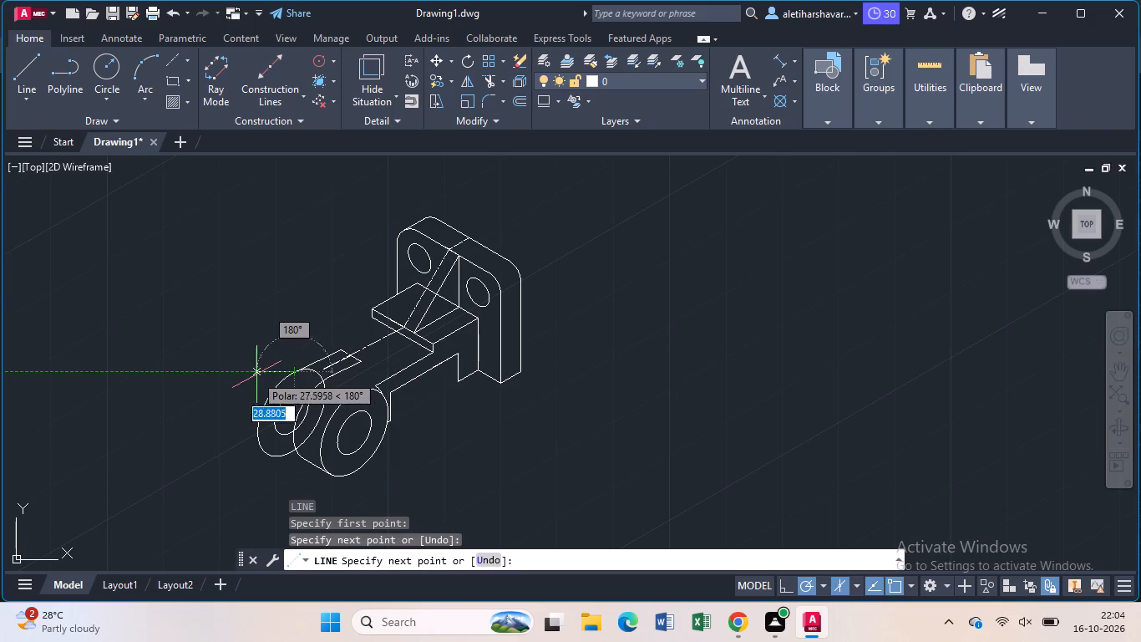
{"action": "key", "text": "Escape"}
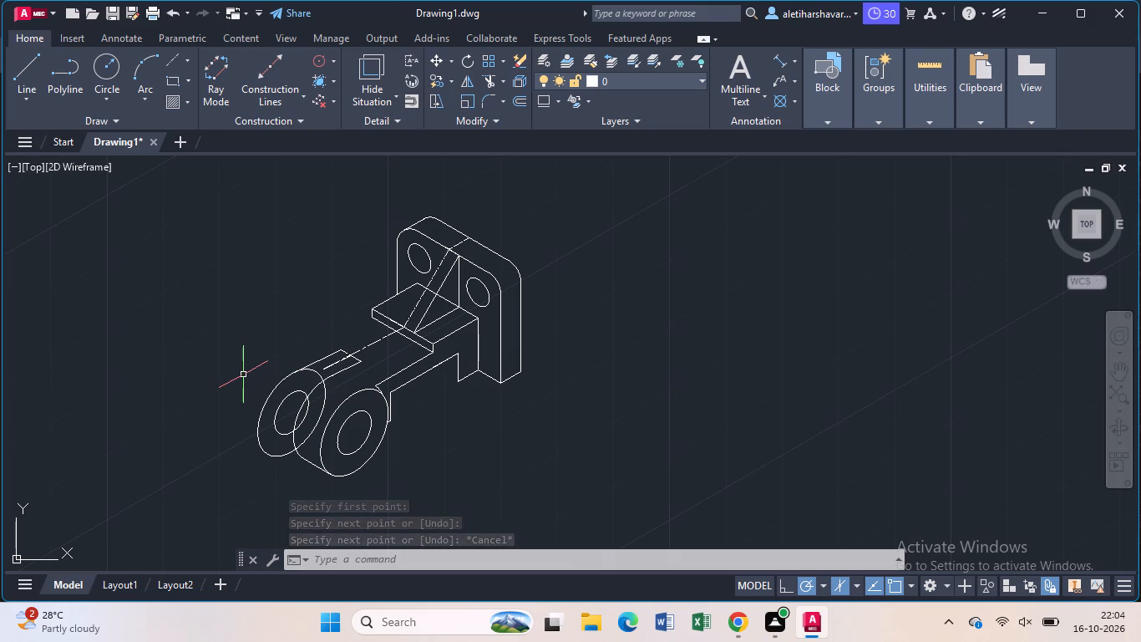
Trim the copied outer and hole ellipses where the near boss hides them, and the outer ellipse's leftover under the new edge.
{"action": "type", "text": "tr"}
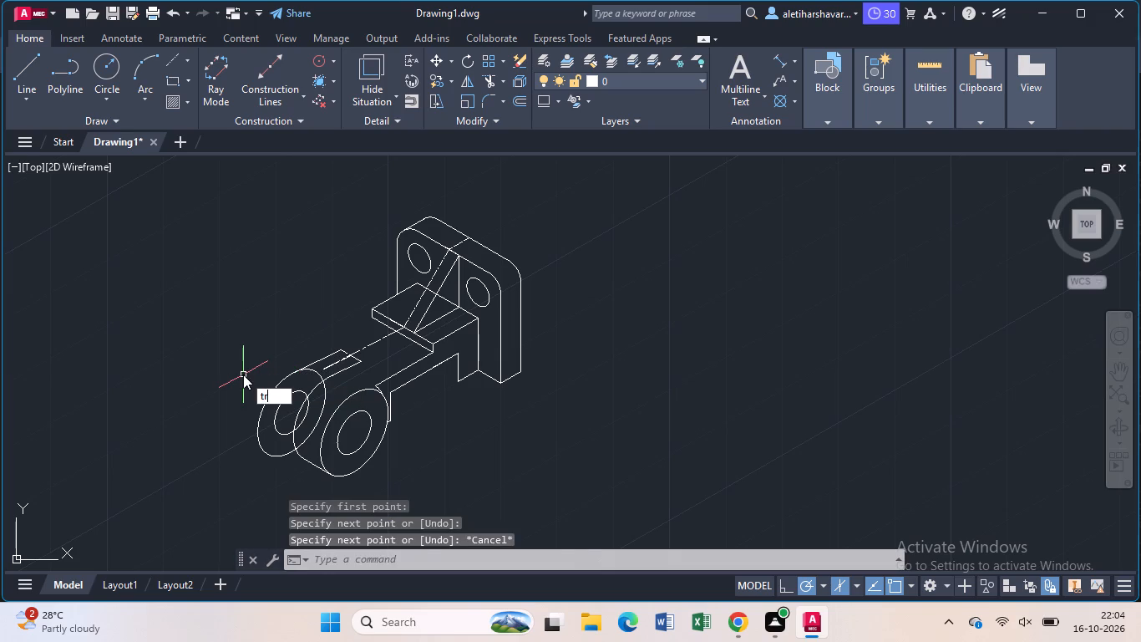
{"action": "key", "text": "Return"}
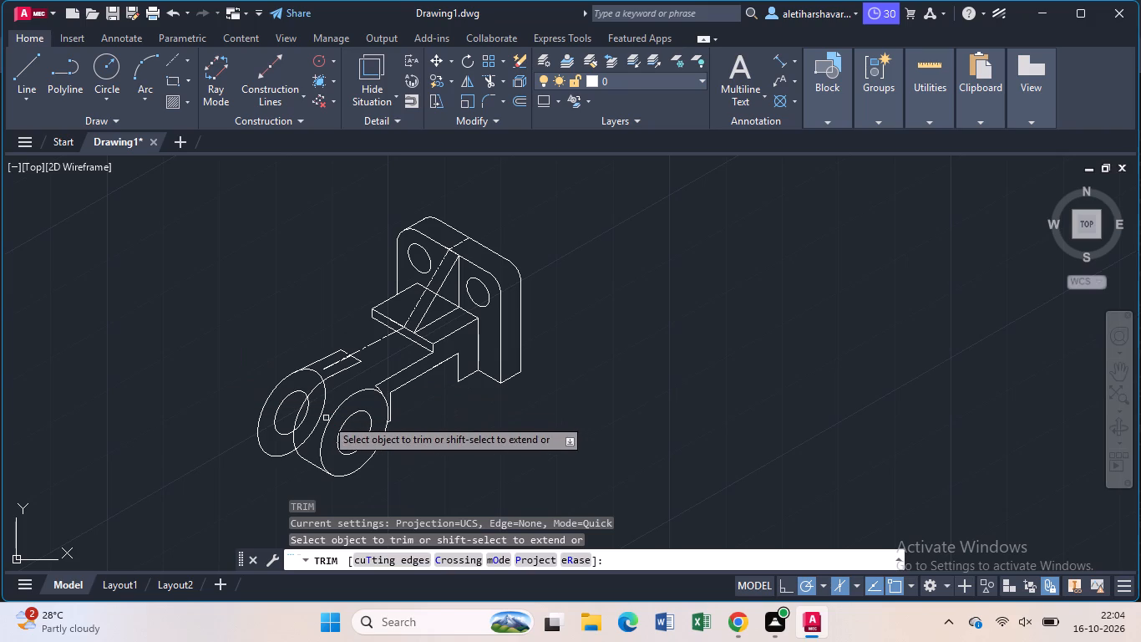
{"action": "left_click", "coordinate": [323, 413]}
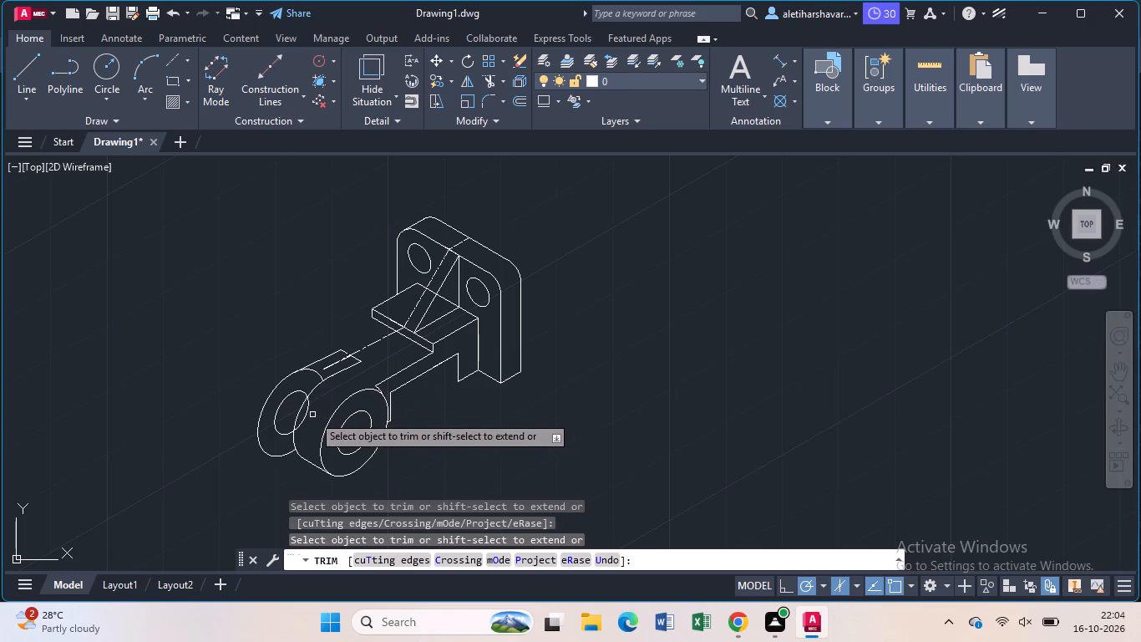
{"action": "left_click", "coordinate": [306, 417]}
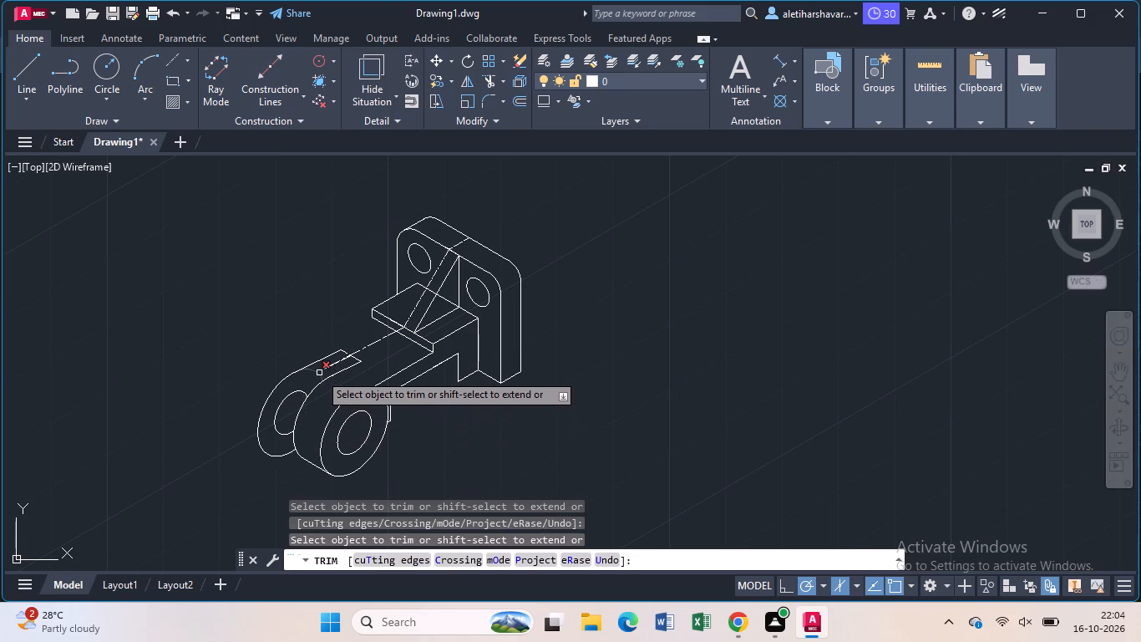
{"action": "left_click", "coordinate": [319, 373]}
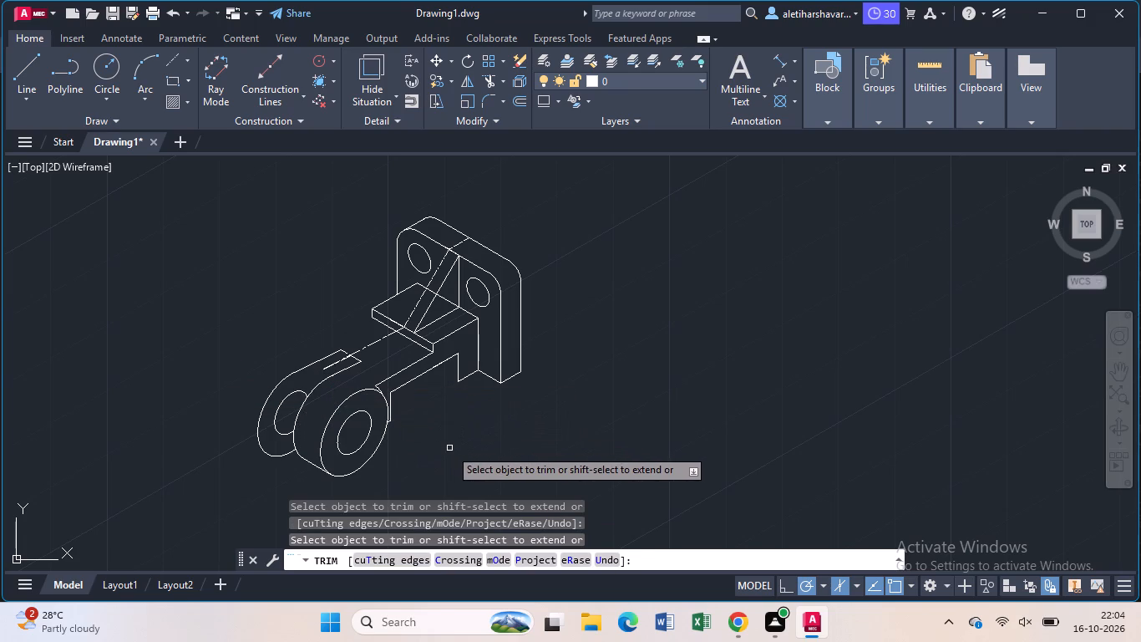
{"action": "key", "text": "Escape"}
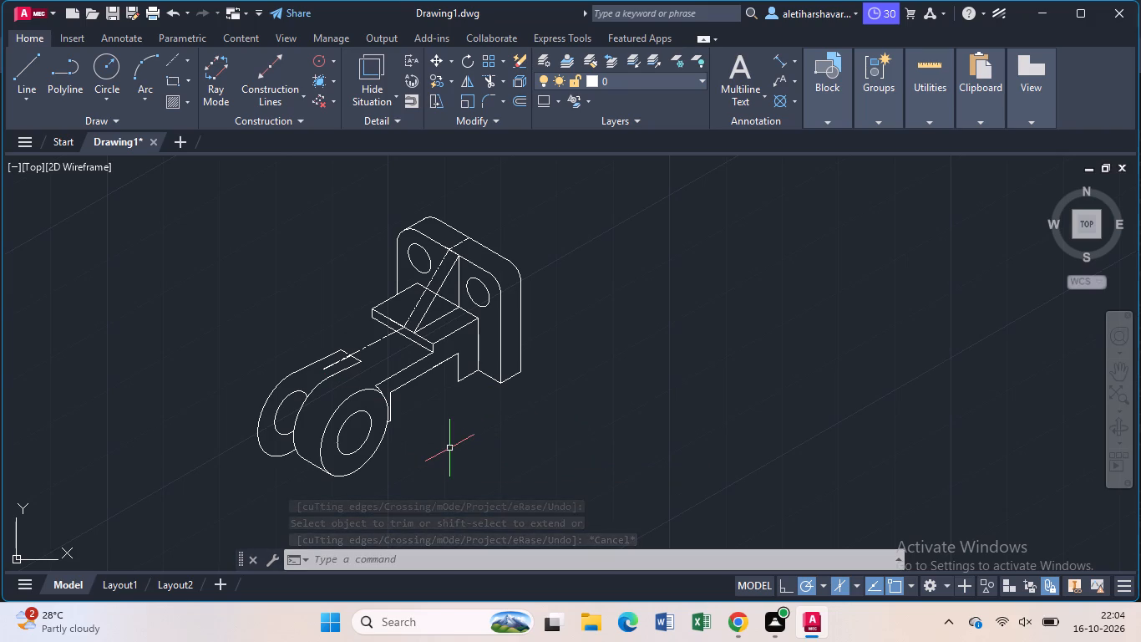
Draw a 24-unit thickness line at 150° from the lower quadrant of the copied boss outline.
{"action": "key", "text": "l"}
{"action": "key", "text": "Return"}
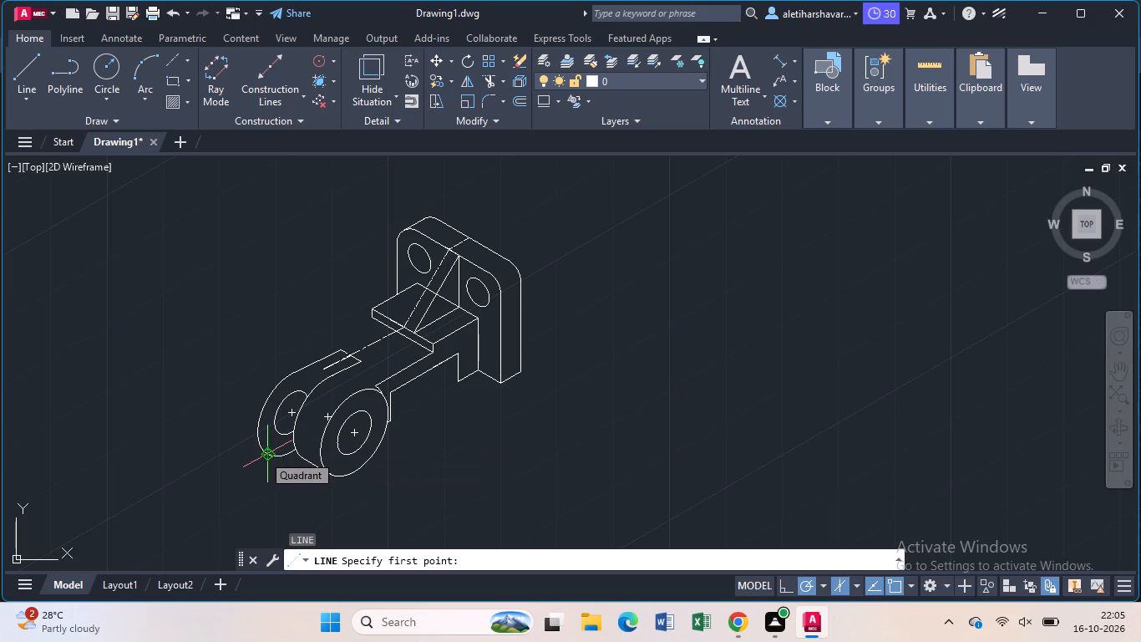
{"action": "left_click", "coordinate": [262, 454]}
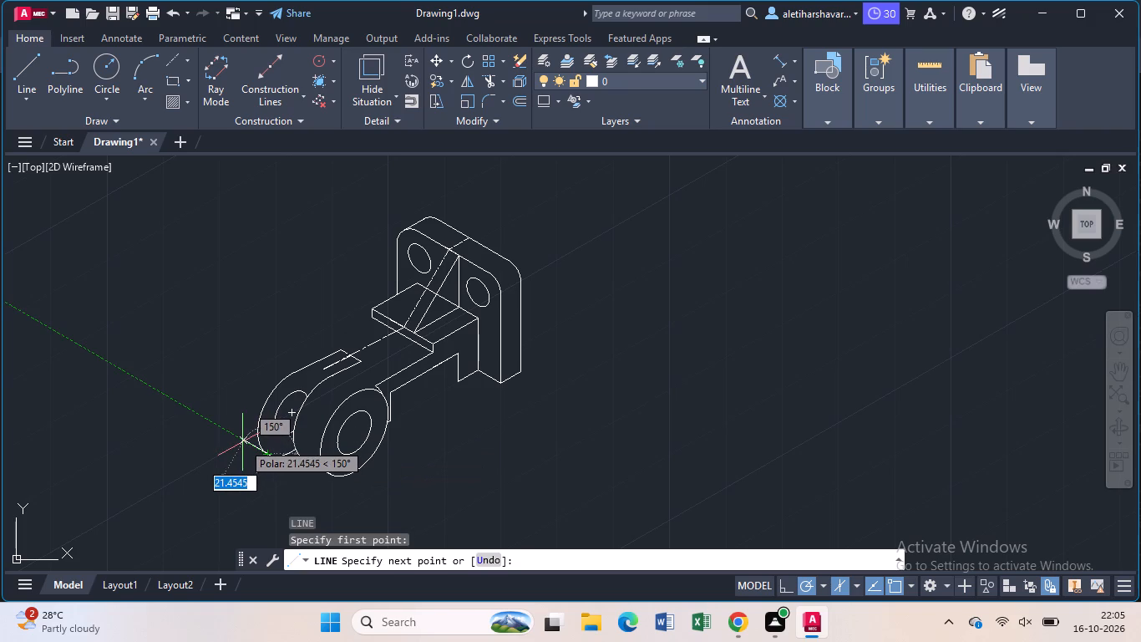
{"action": "type", "text": "24"}
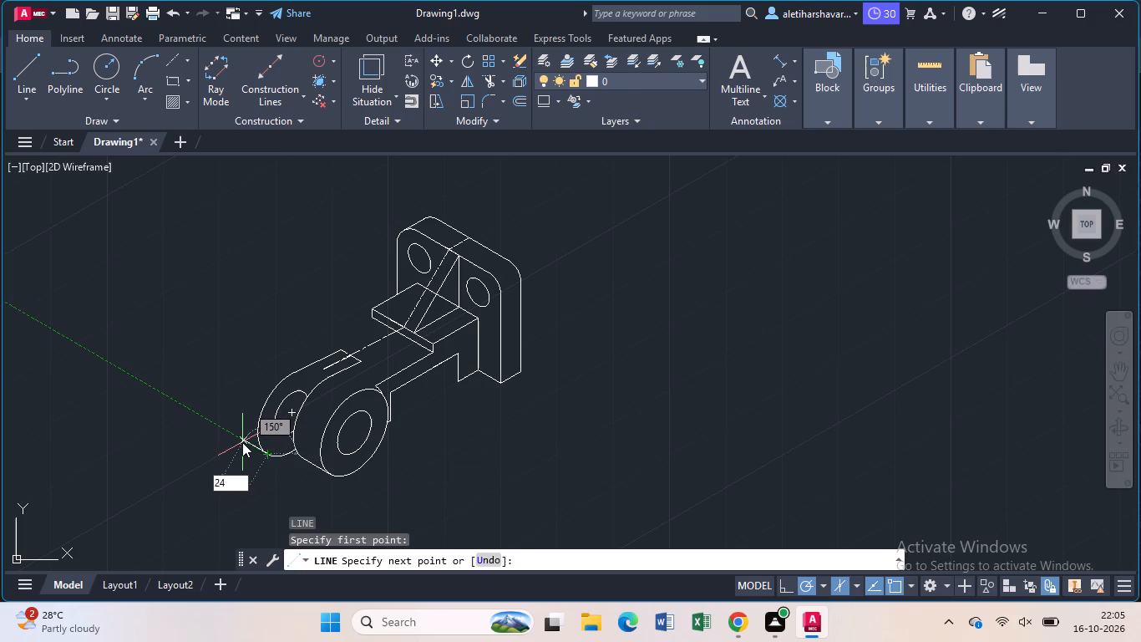
{"action": "key", "text": "Return"}
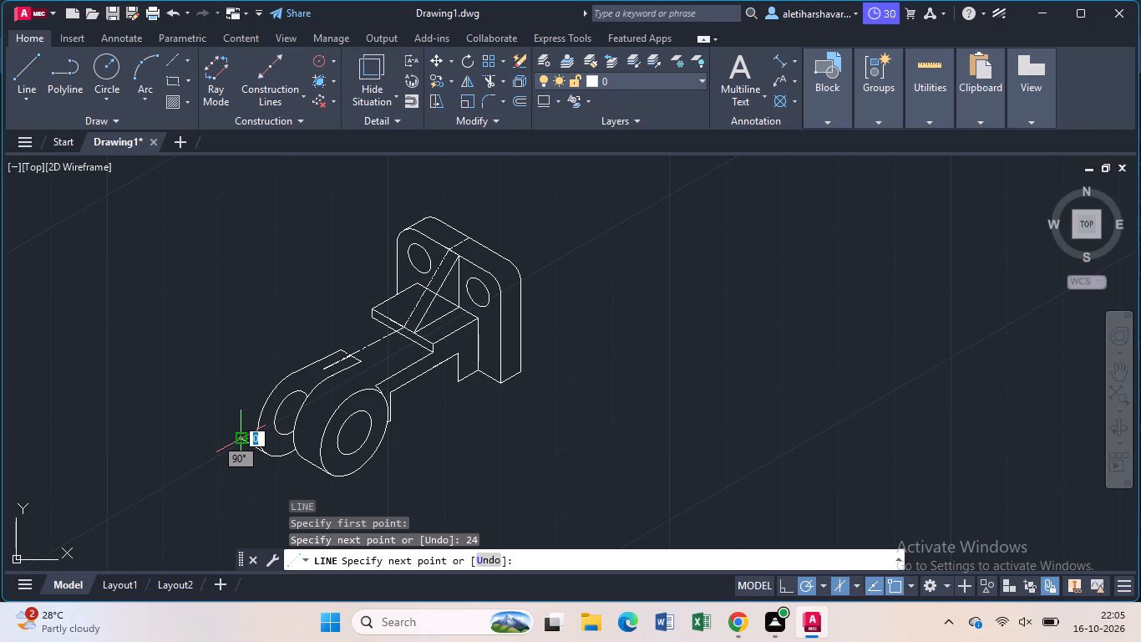
{"action": "key", "text": "Escape"}
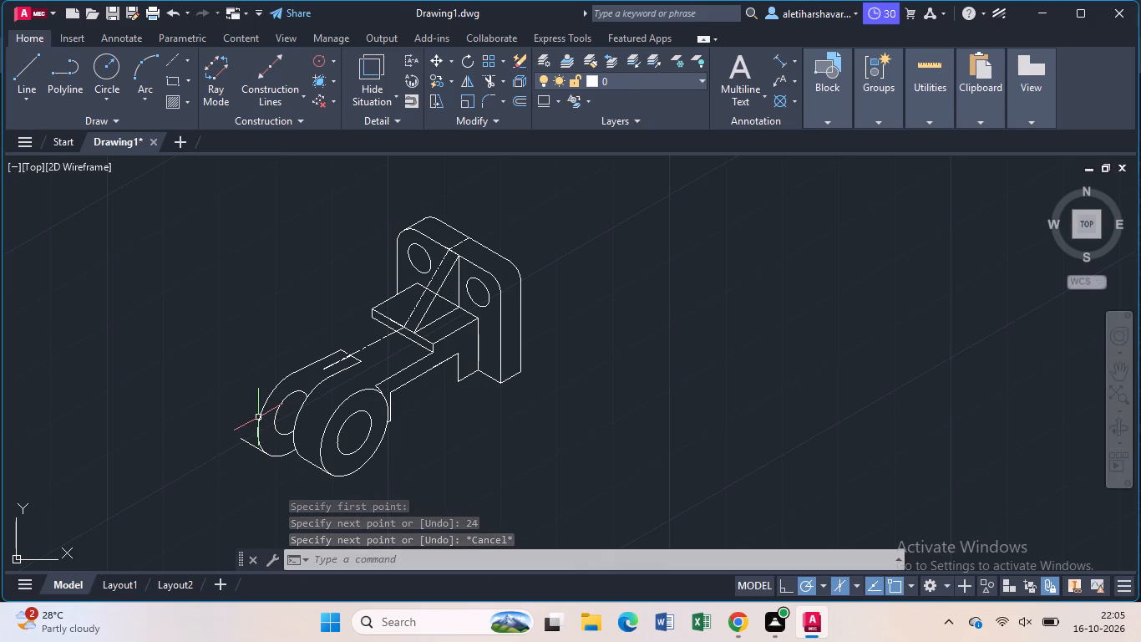
Copy the far boss's outer arc 24 units at 150°, from its lower quadrant to the thickness line's free end.
{"action": "left_click", "coordinate": [258, 417]}
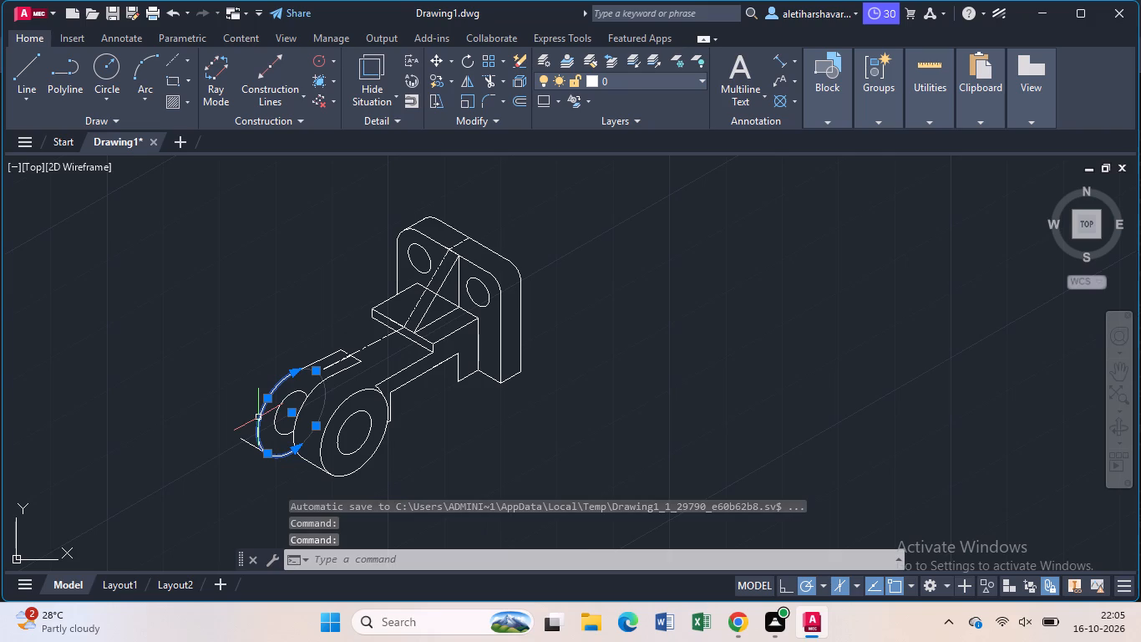
{"action": "scroll", "coordinate": [258, 417], "scroll_direction": "up", "scroll_amount": 1}
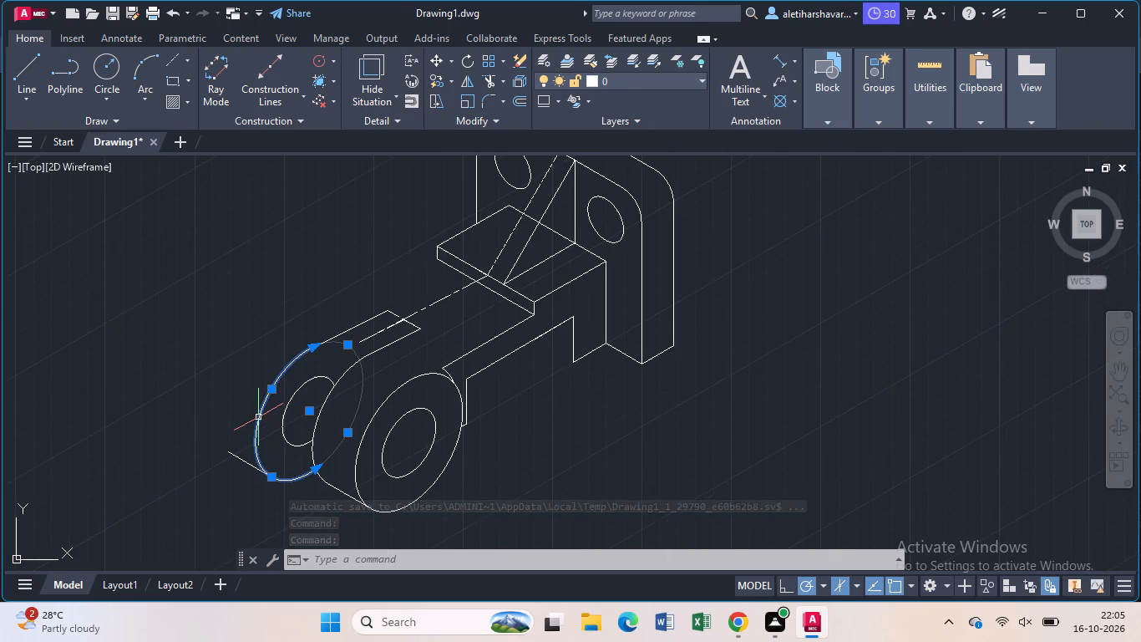
{"action": "type", "text": "co"}
{"action": "key", "text": "Return"}
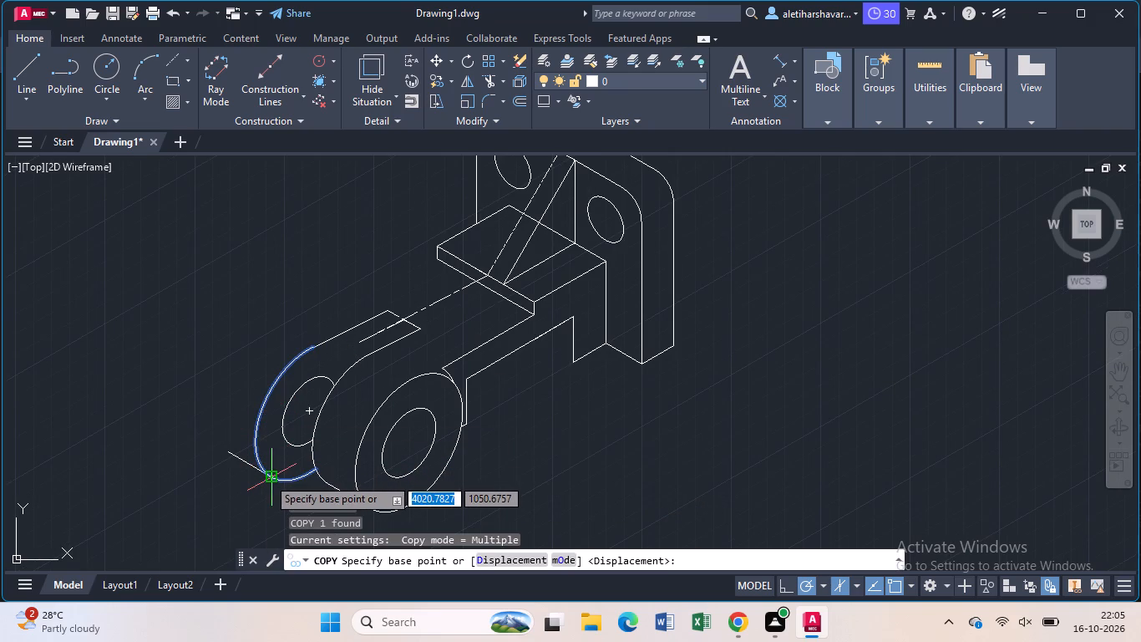
{"action": "left_click", "coordinate": [267, 477]}
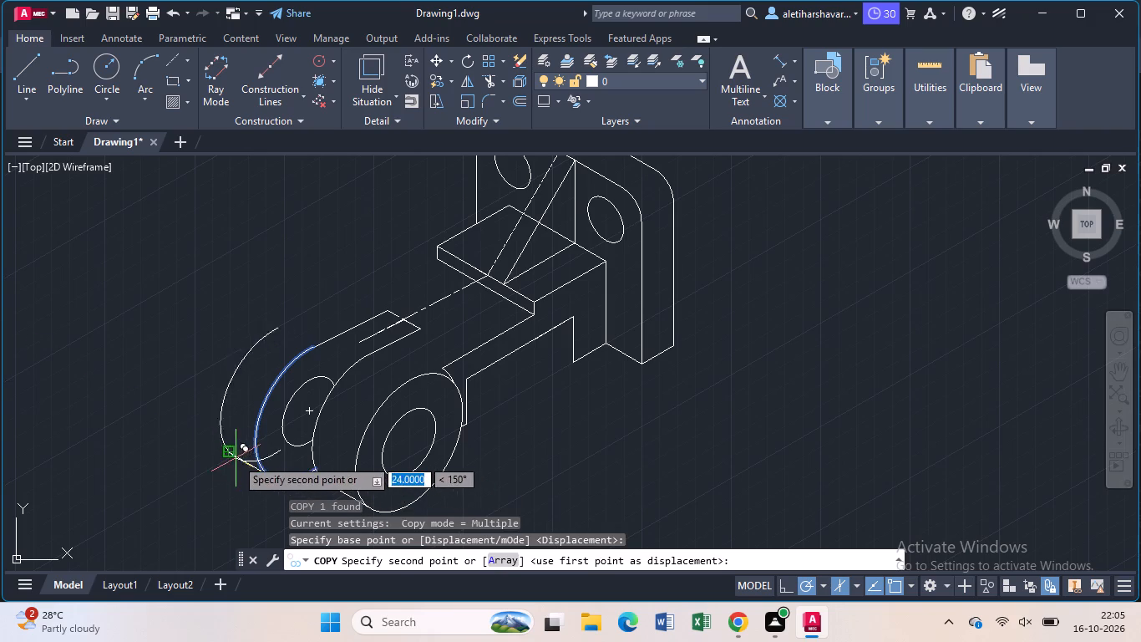
{"action": "left_click", "coordinate": [231, 456]}
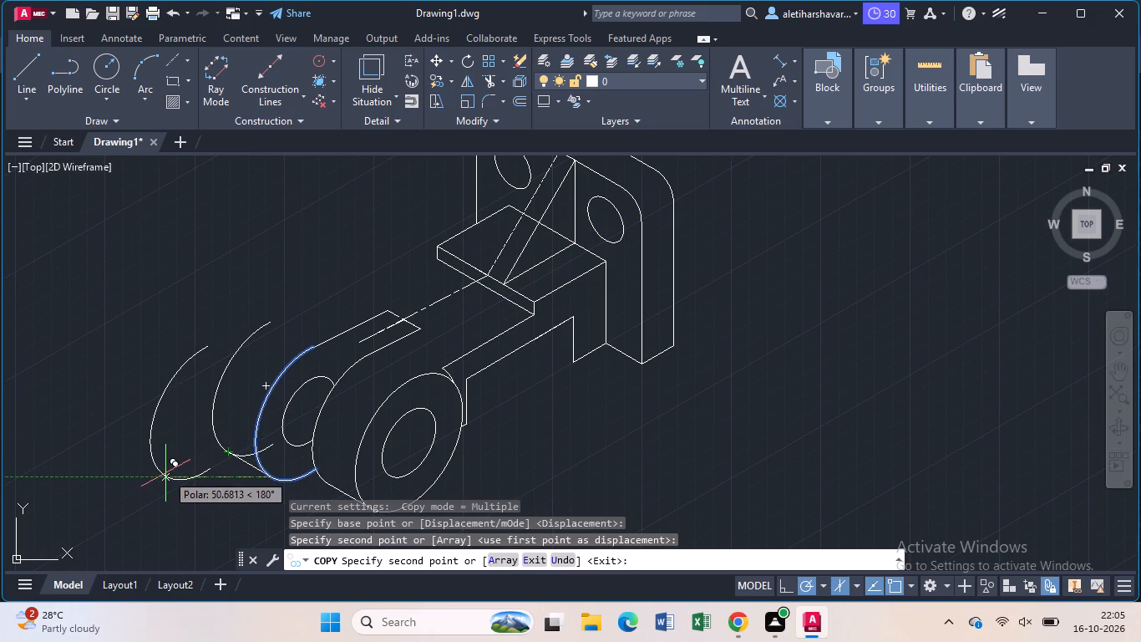
{"action": "key", "text": "Escape"}
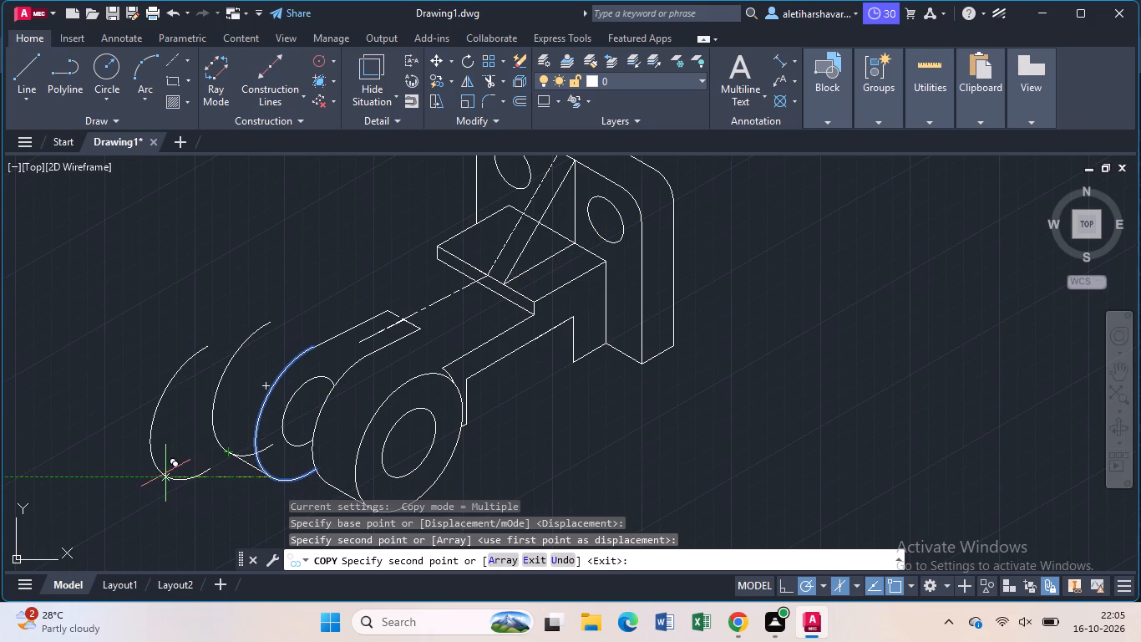
Trim the new rear arc's lower portion beyond the thickness line, including the piece inside the far boss.
{"action": "type", "text": "tr"}
{"action": "key", "text": "Return"}
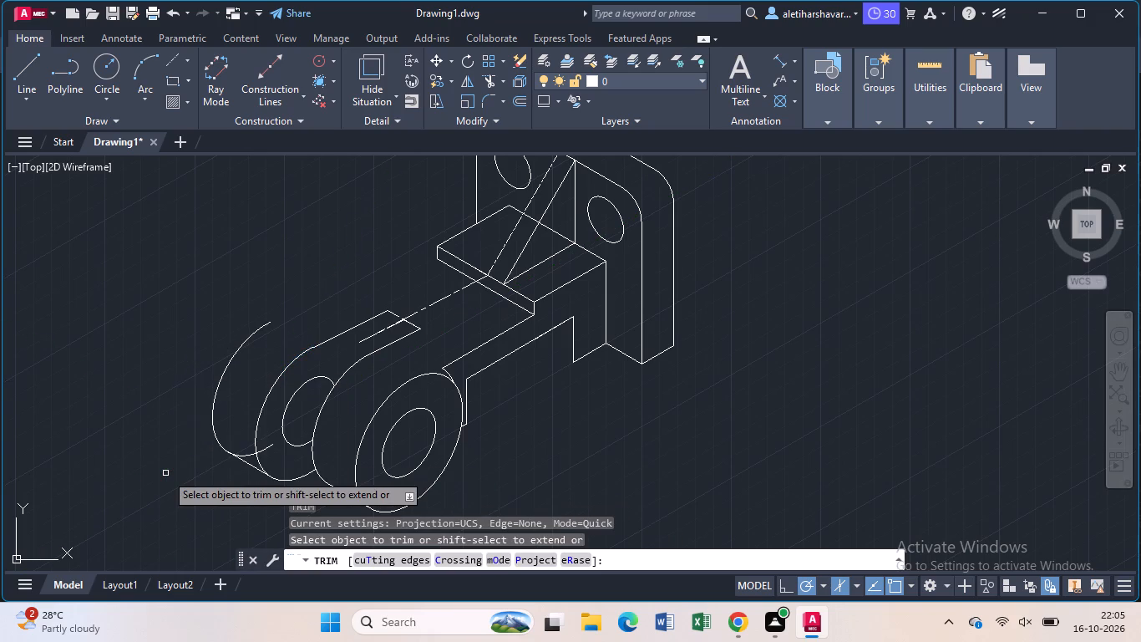
{"action": "left_click", "coordinate": [242, 457]}
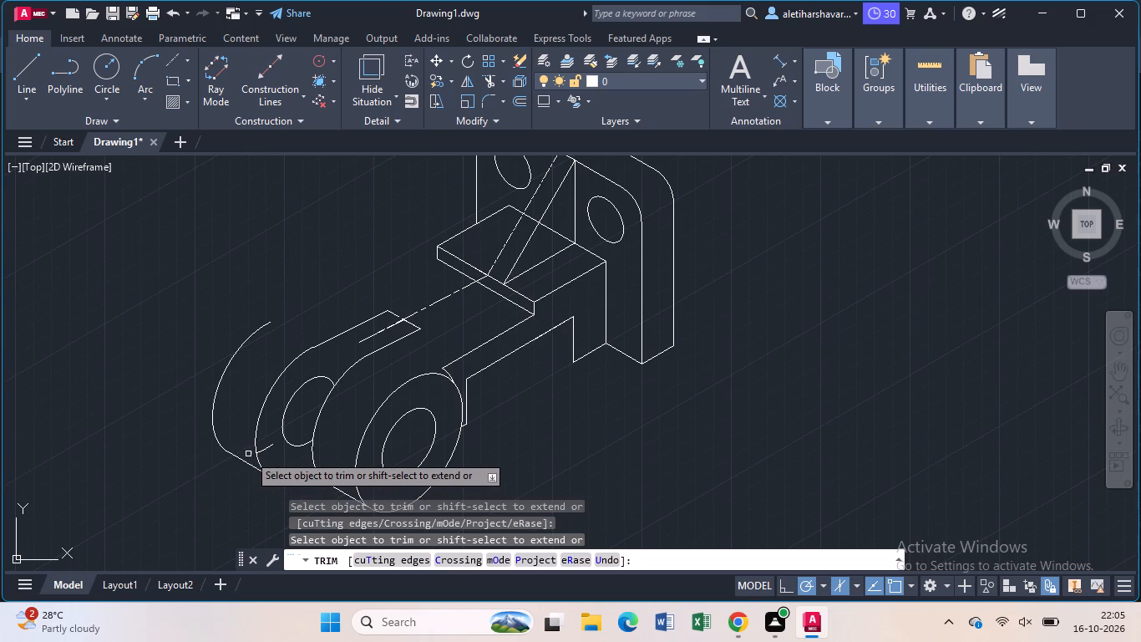
{"action": "left_click", "coordinate": [265, 451]}
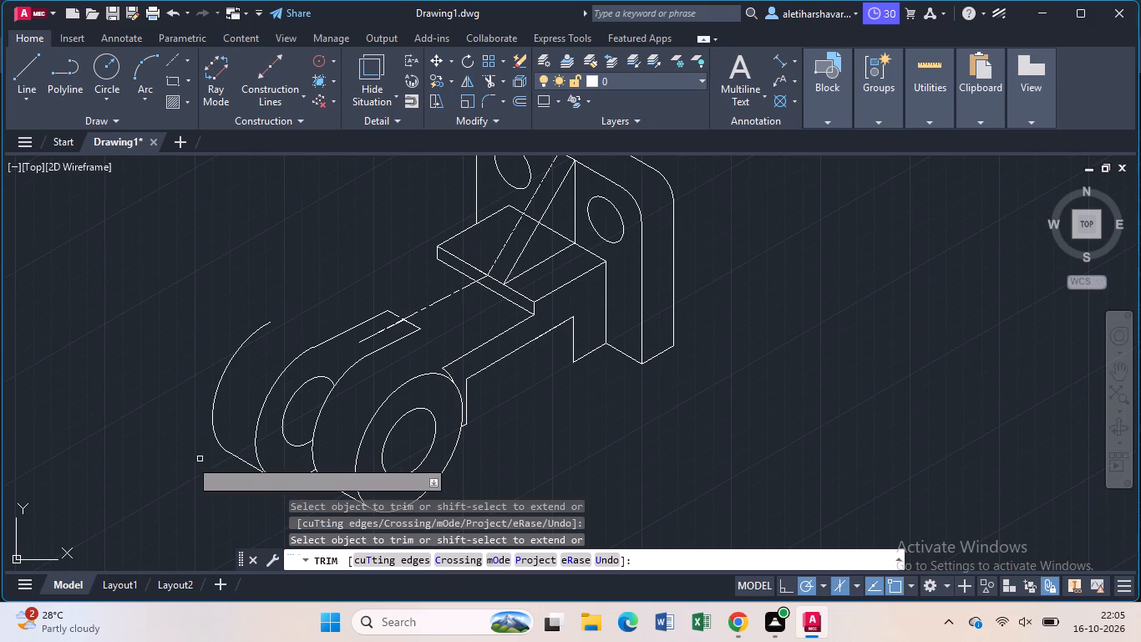
{"action": "key", "text": "Escape"}
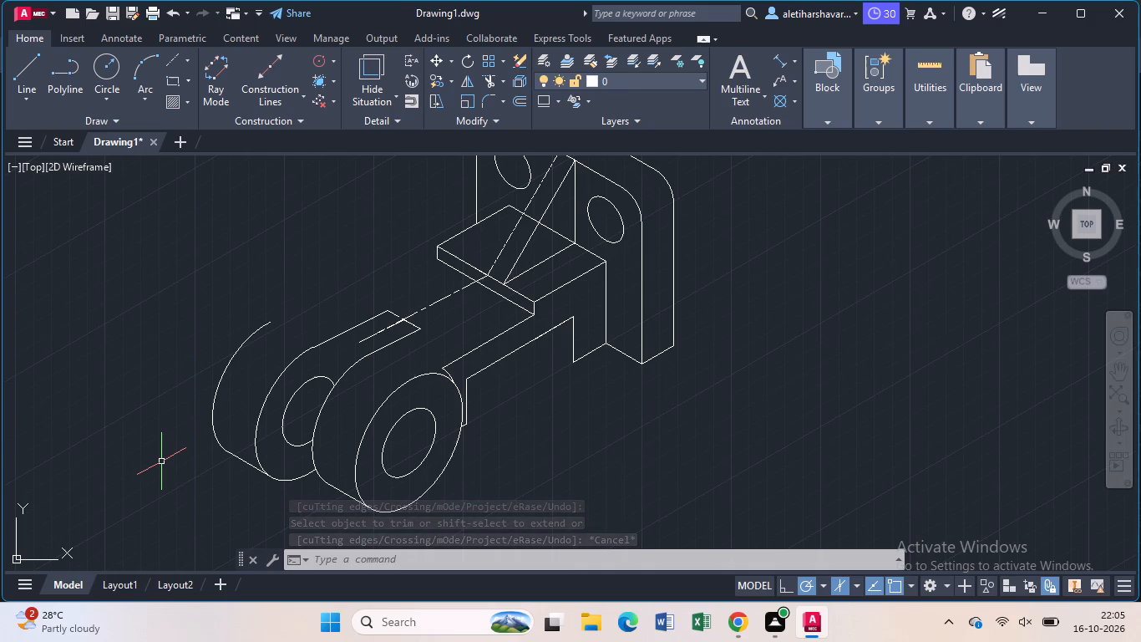
Extend the upper end of the rear boss arc until it meets the fork arm's edge.
{"action": "type", "text": "ex"}
{"action": "key", "text": "Return"}
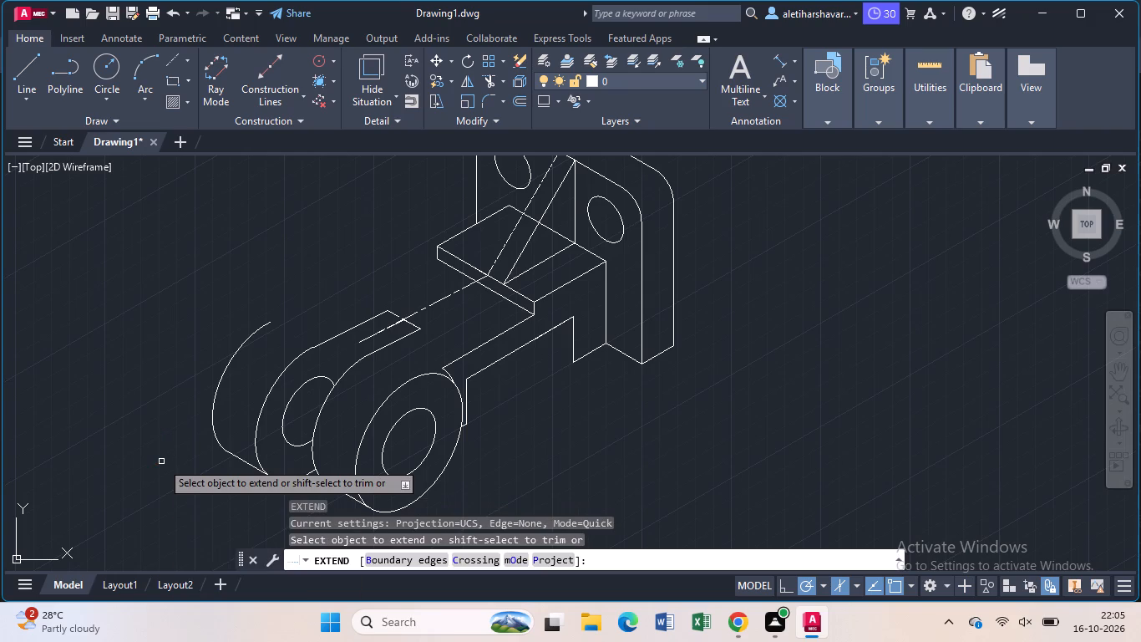
{"action": "left_click", "coordinate": [269, 323]}
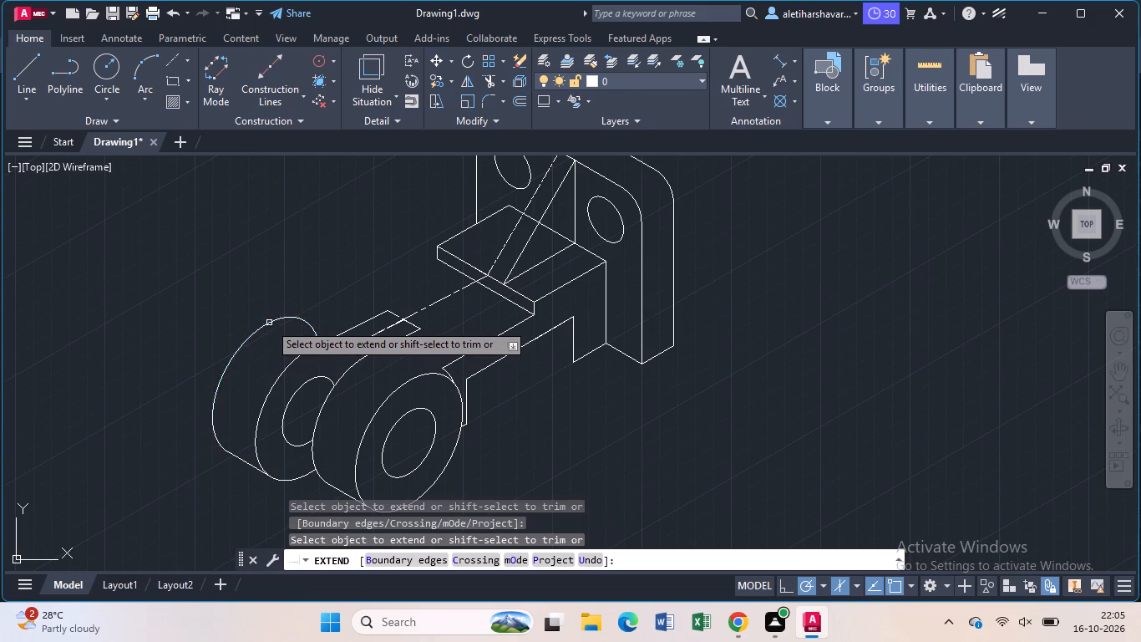
{"action": "key", "text": "Escape"}
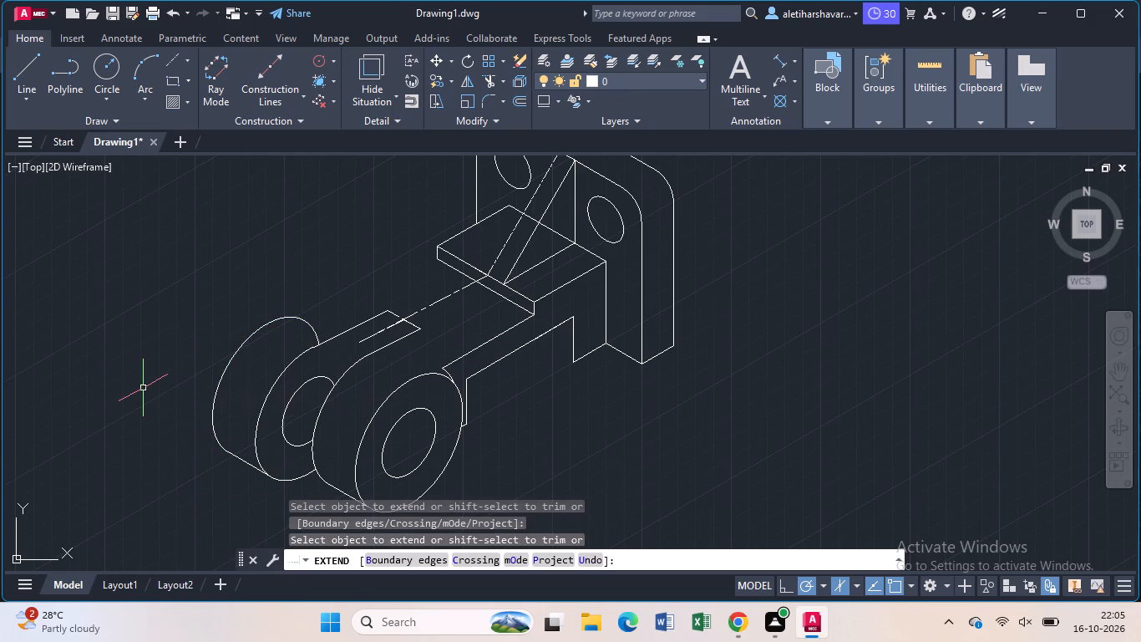
Draw a line about 81 units long at 210° from the block's lower outer corner to inside the rear boss arc.
{"action": "key", "text": "l"}
{"action": "key", "text": "Return"}
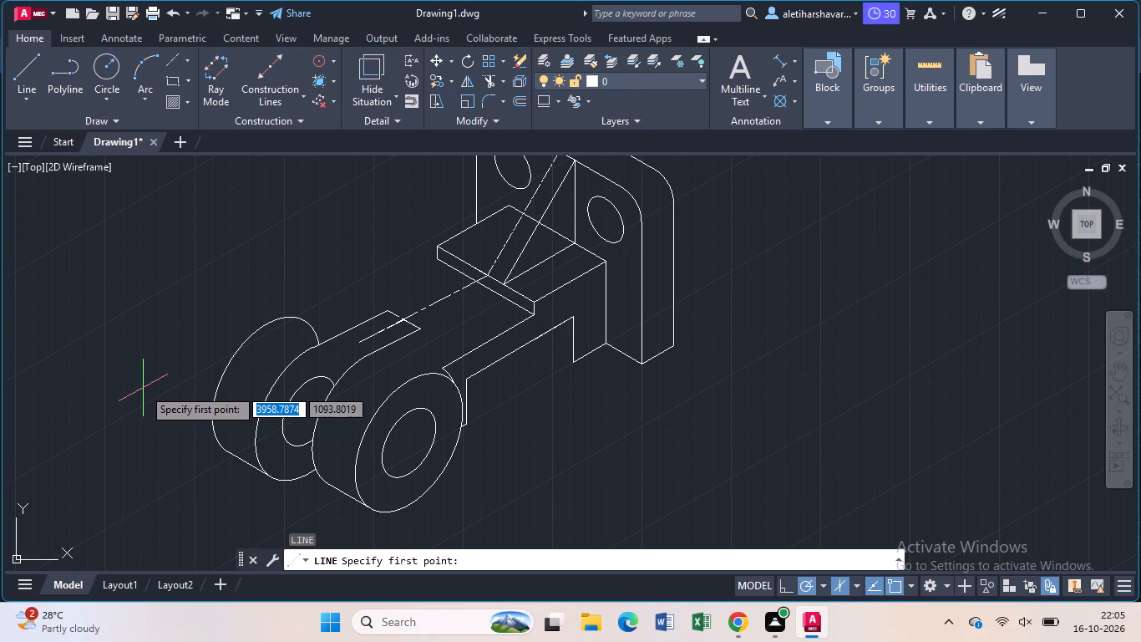
{"action": "left_click", "coordinate": [438, 263]}
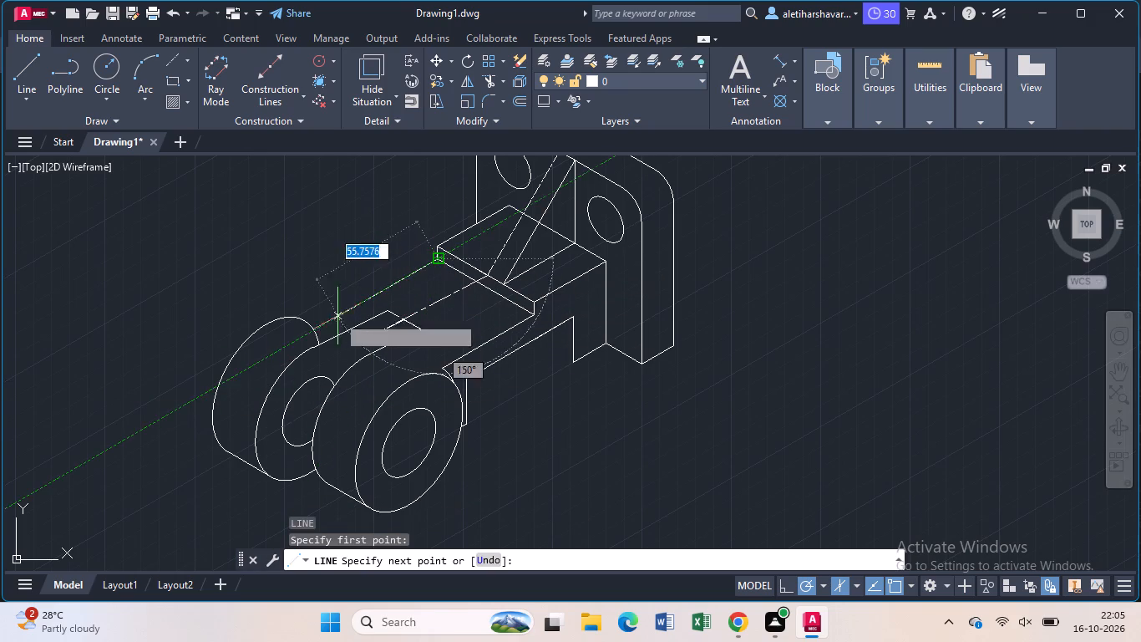
{"action": "left_click", "coordinate": [295, 345]}
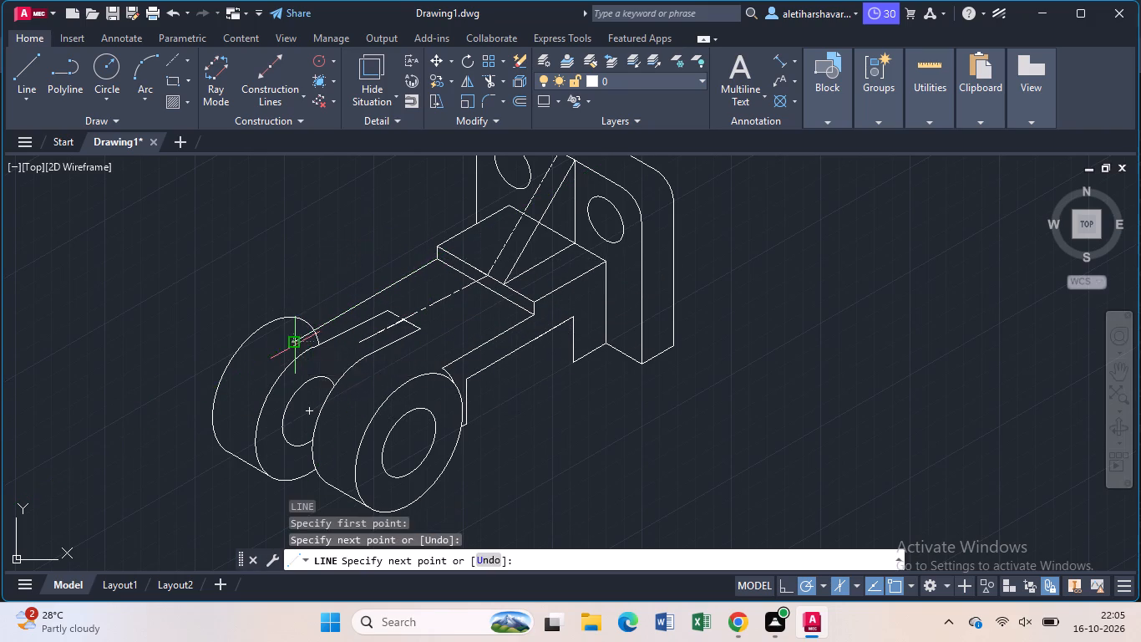
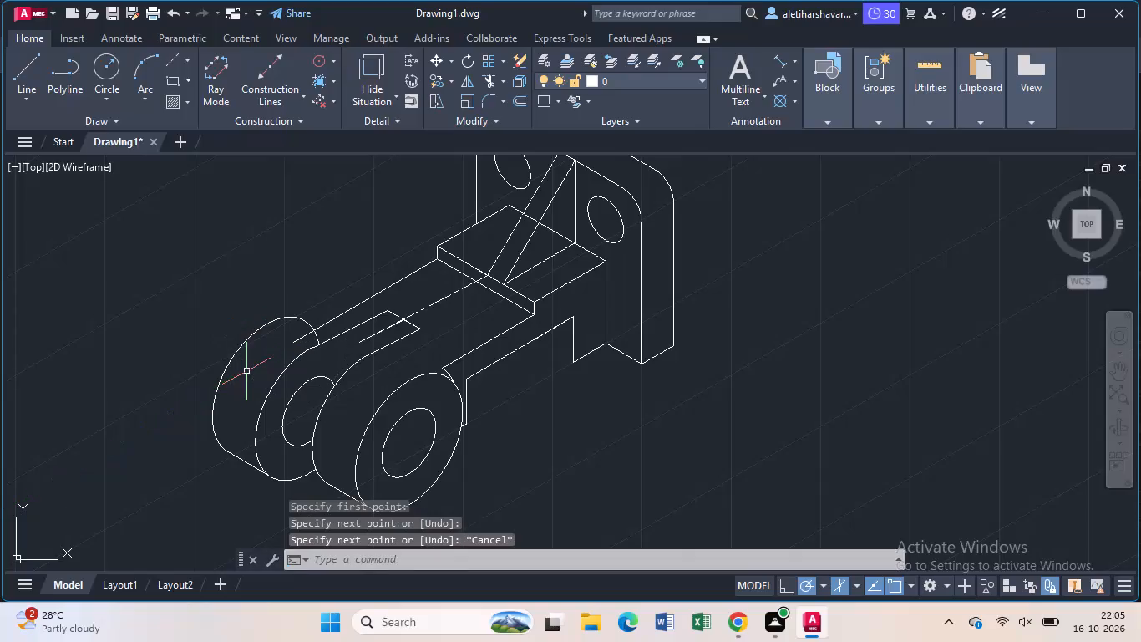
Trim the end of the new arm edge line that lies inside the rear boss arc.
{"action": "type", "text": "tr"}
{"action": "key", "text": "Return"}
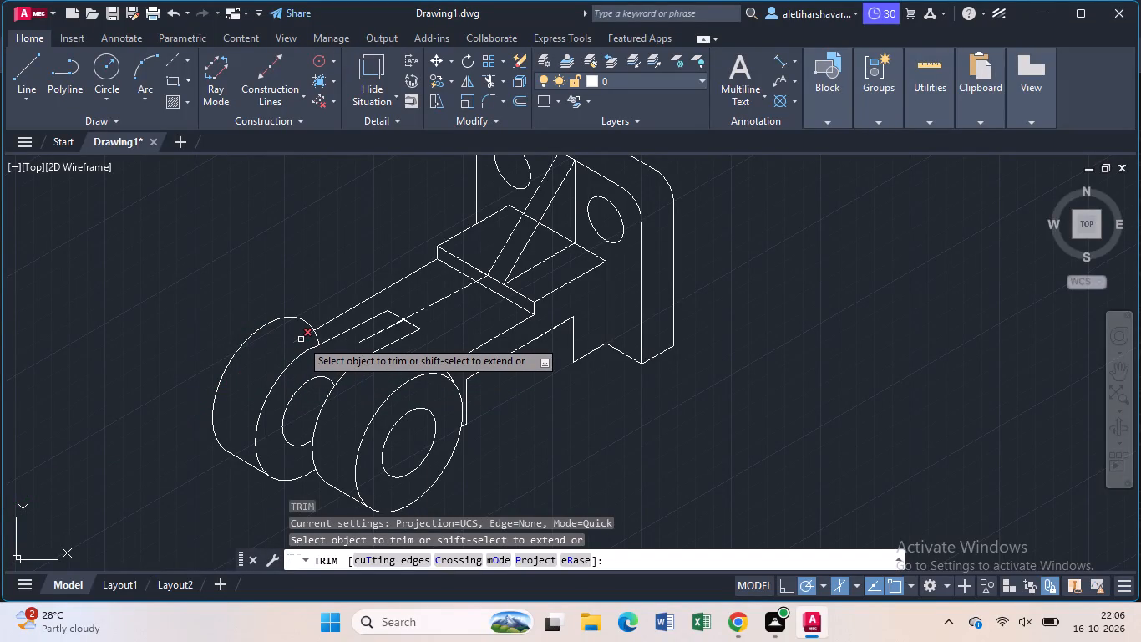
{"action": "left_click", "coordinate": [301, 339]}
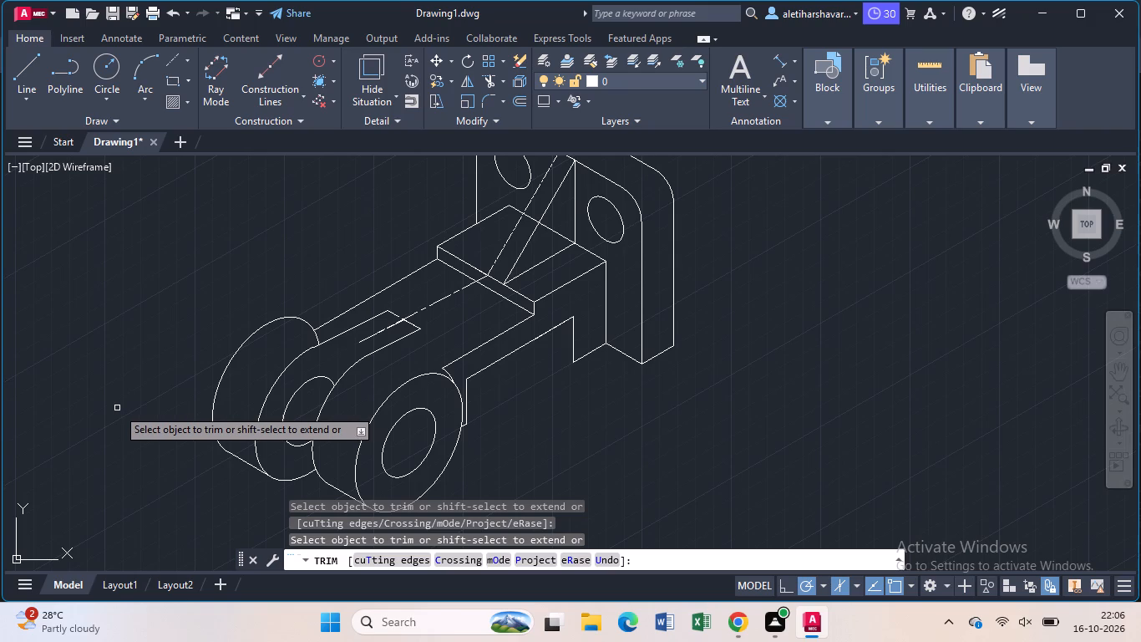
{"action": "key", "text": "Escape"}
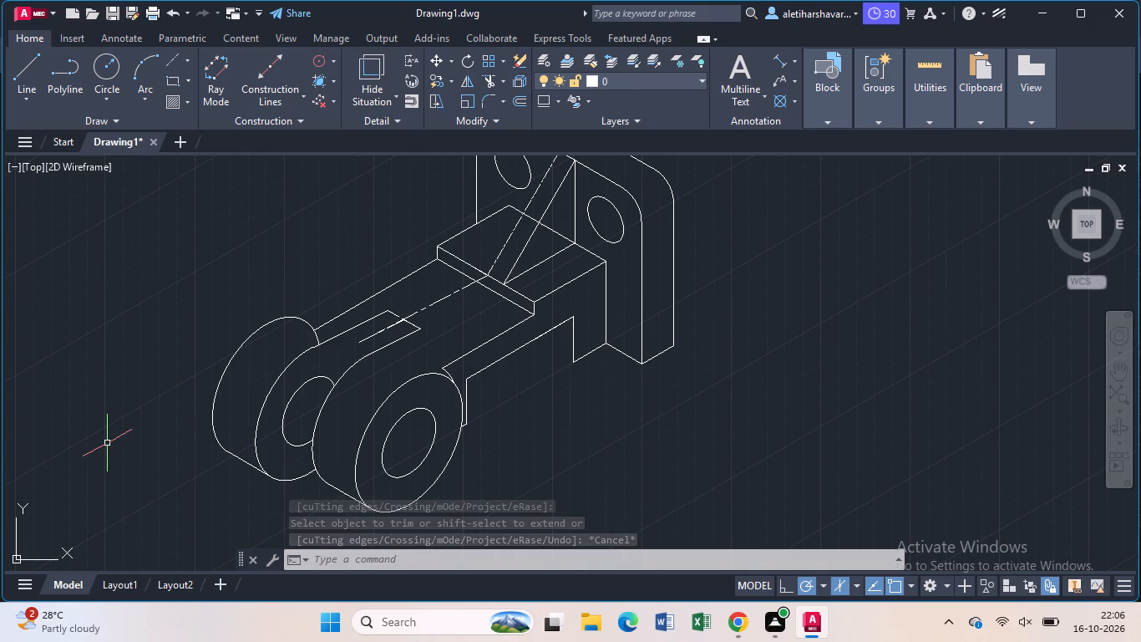
Delete the arm edge line between the block's lower outer corner and the rear boss arc.
{"action": "left_click", "coordinate": [339, 316]}
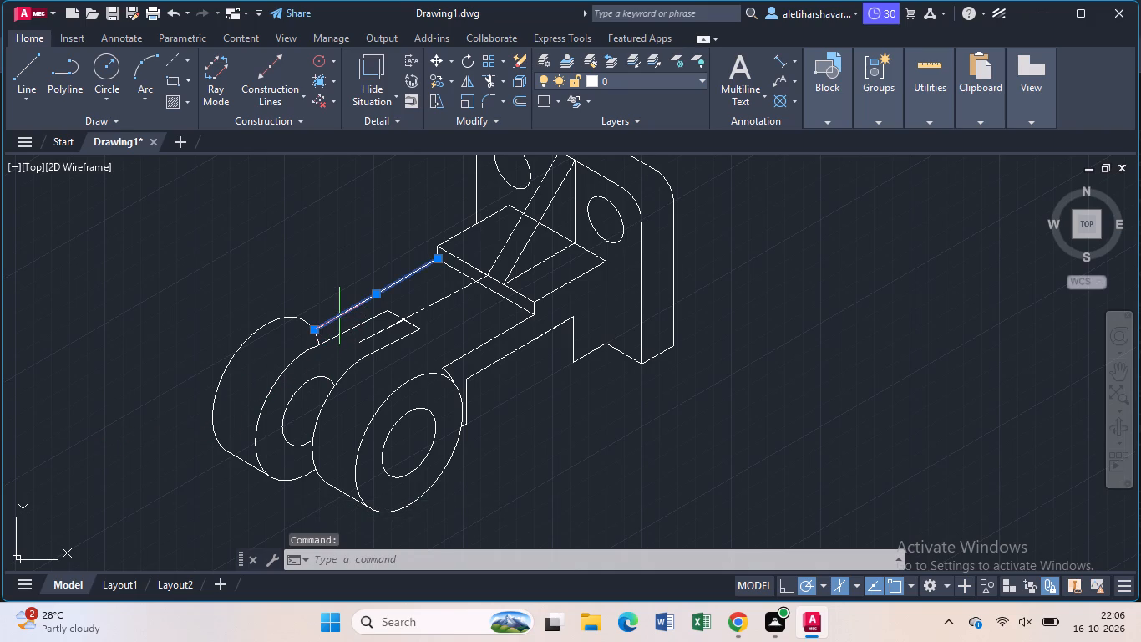
{"action": "key", "text": "Delete"}
Draw a line about 84 units long from the block's lower outer corner to inside the rear boss arc.
{"action": "key", "text": "l"}
{"action": "key", "text": "Return"}
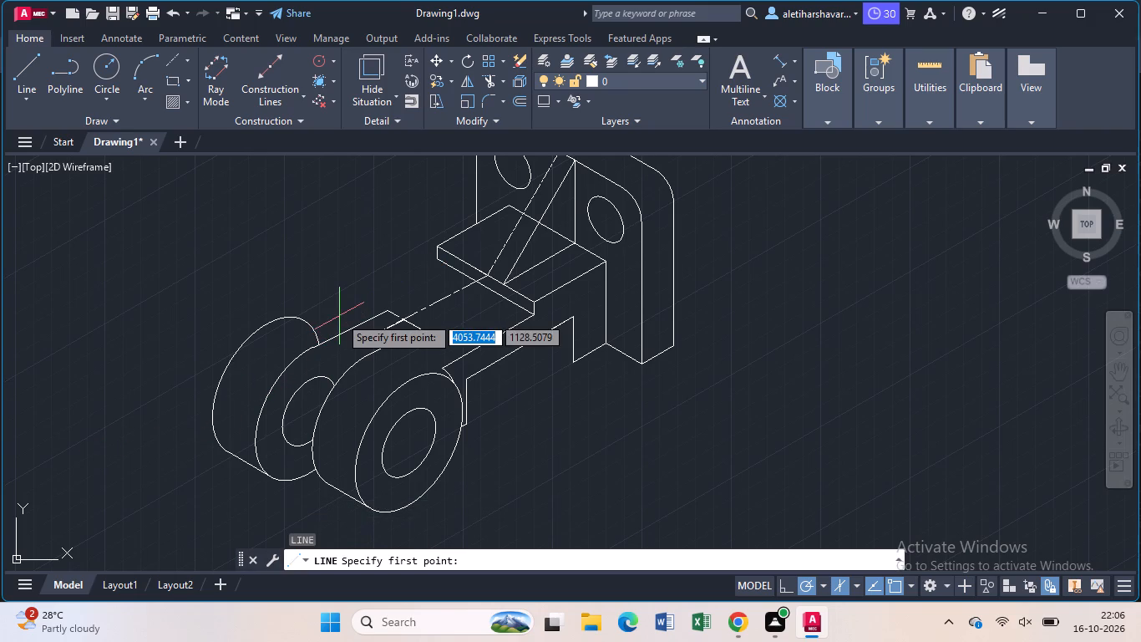
{"action": "left_click", "coordinate": [440, 259]}
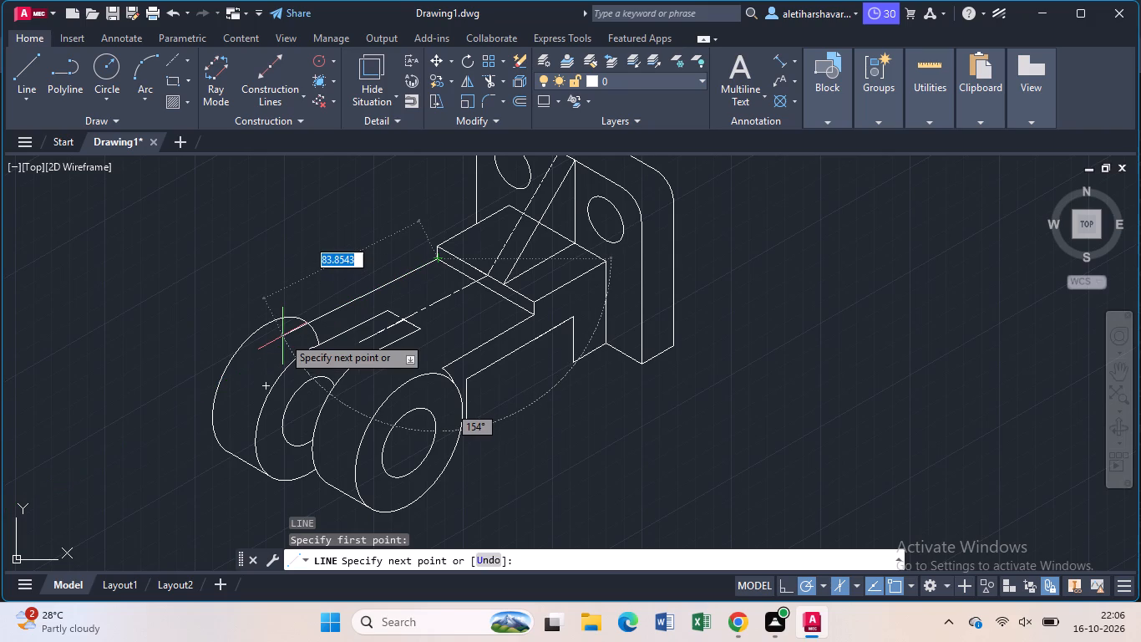
{"action": "left_click", "coordinate": [282, 336]}
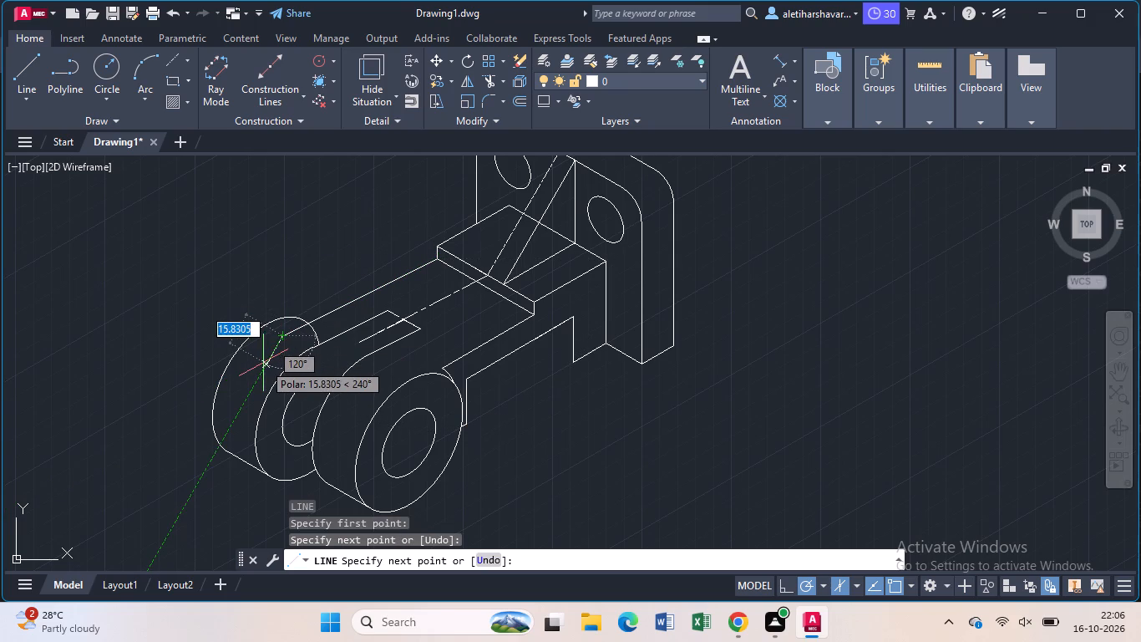
{"action": "key", "text": "Escape"}
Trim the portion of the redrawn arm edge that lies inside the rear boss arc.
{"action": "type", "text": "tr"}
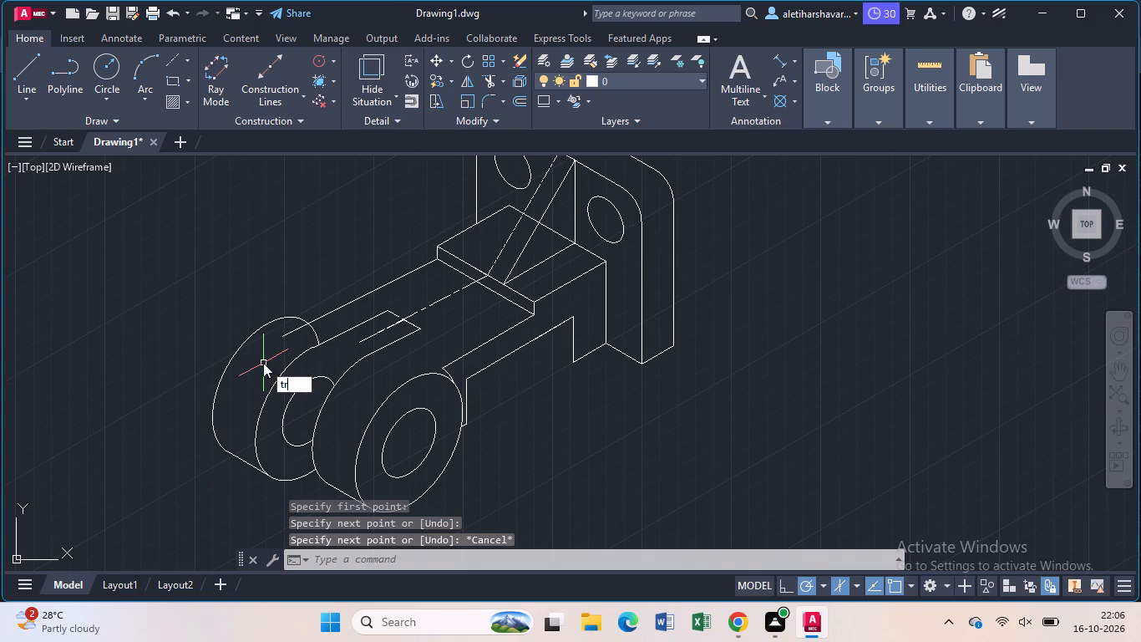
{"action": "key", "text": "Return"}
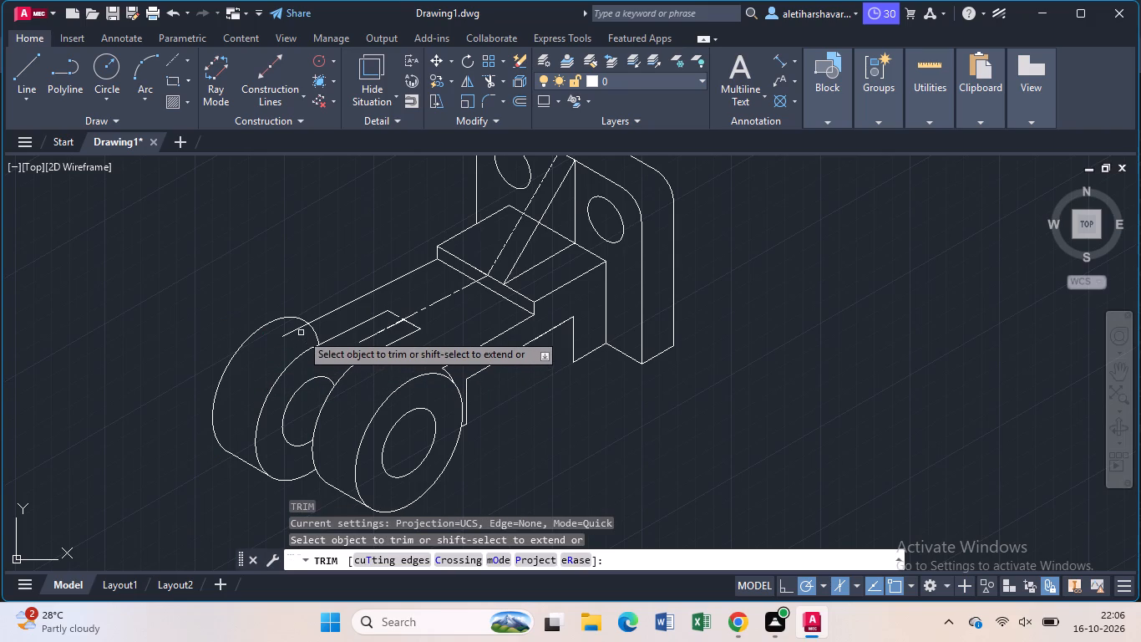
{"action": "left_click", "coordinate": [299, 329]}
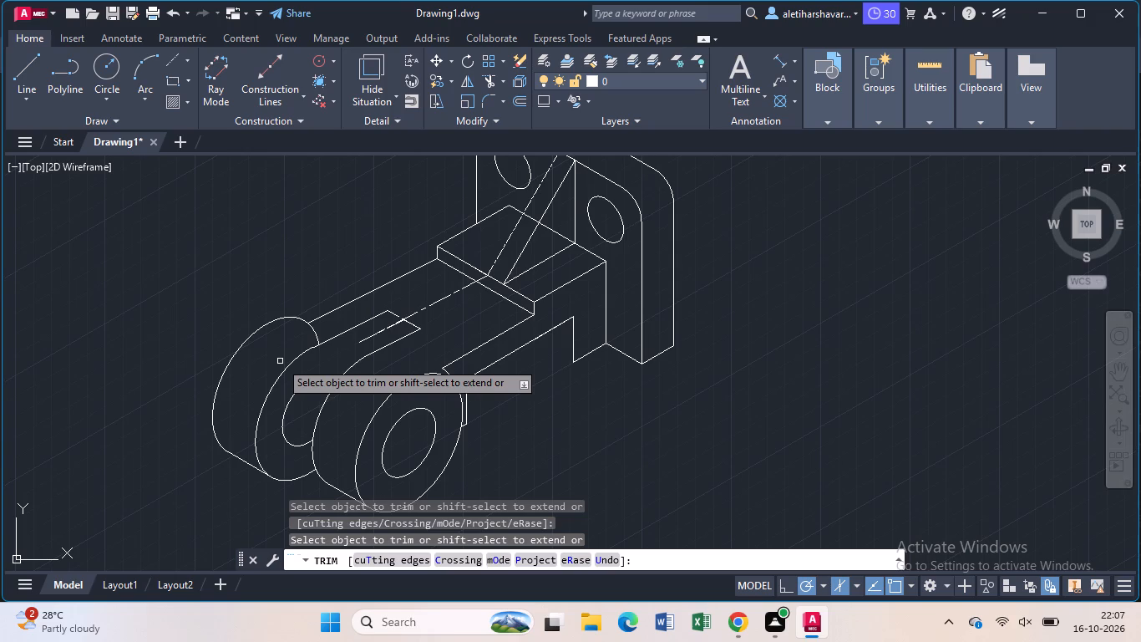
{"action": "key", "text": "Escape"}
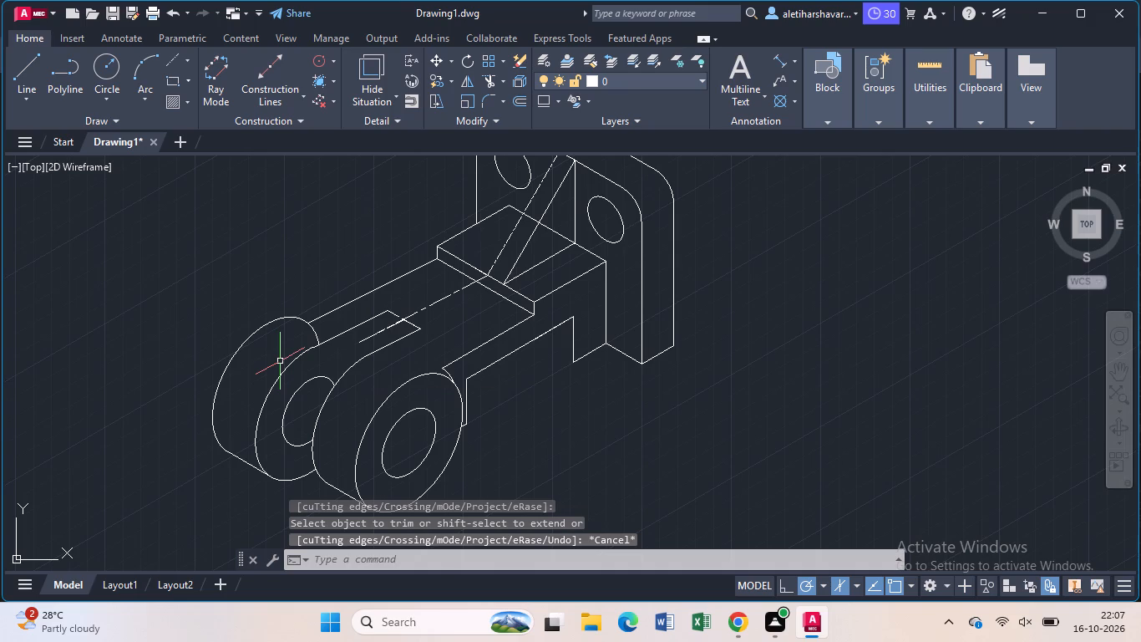
Extend the arm edge across the rear boss to the far side of its arc.
{"action": "type", "text": "ex"}
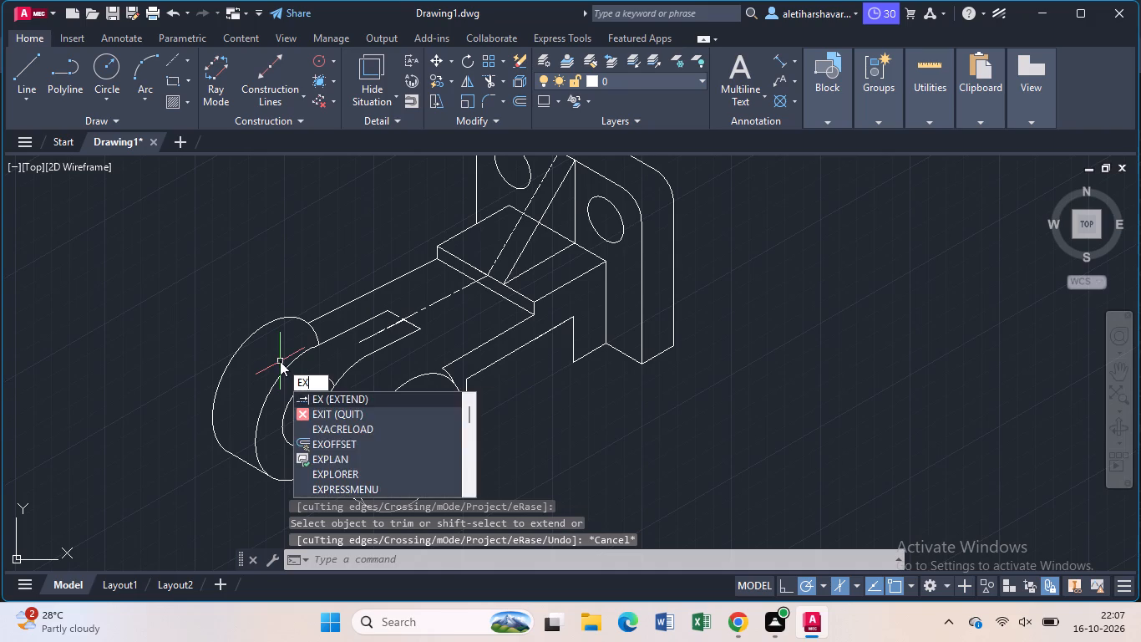
{"action": "key", "text": "Return"}
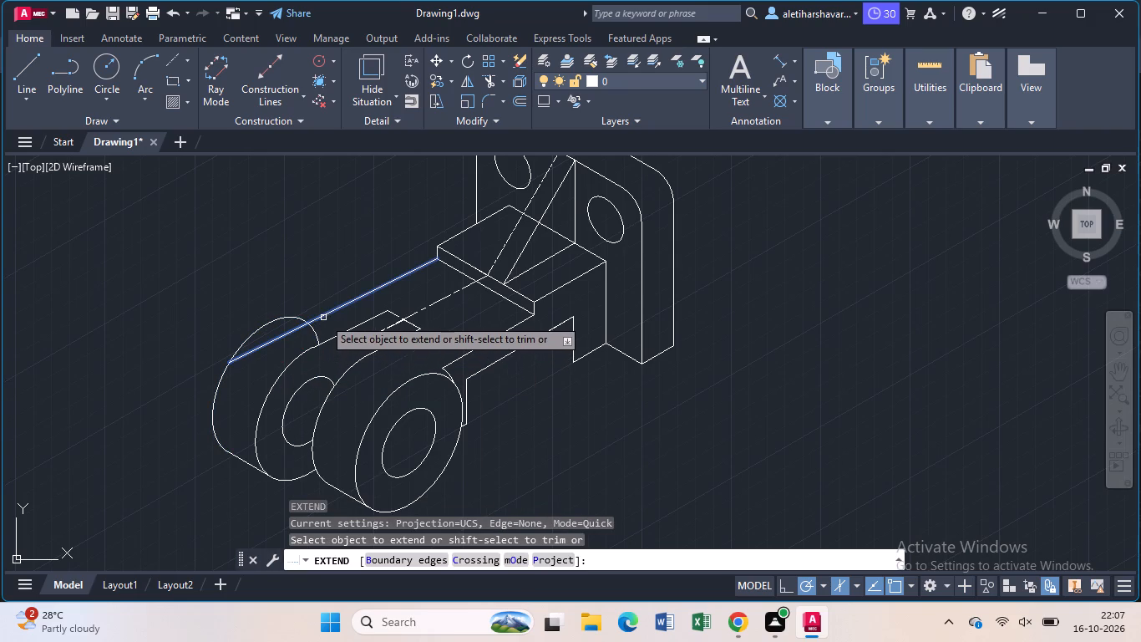
{"action": "left_click", "coordinate": [323, 318]}
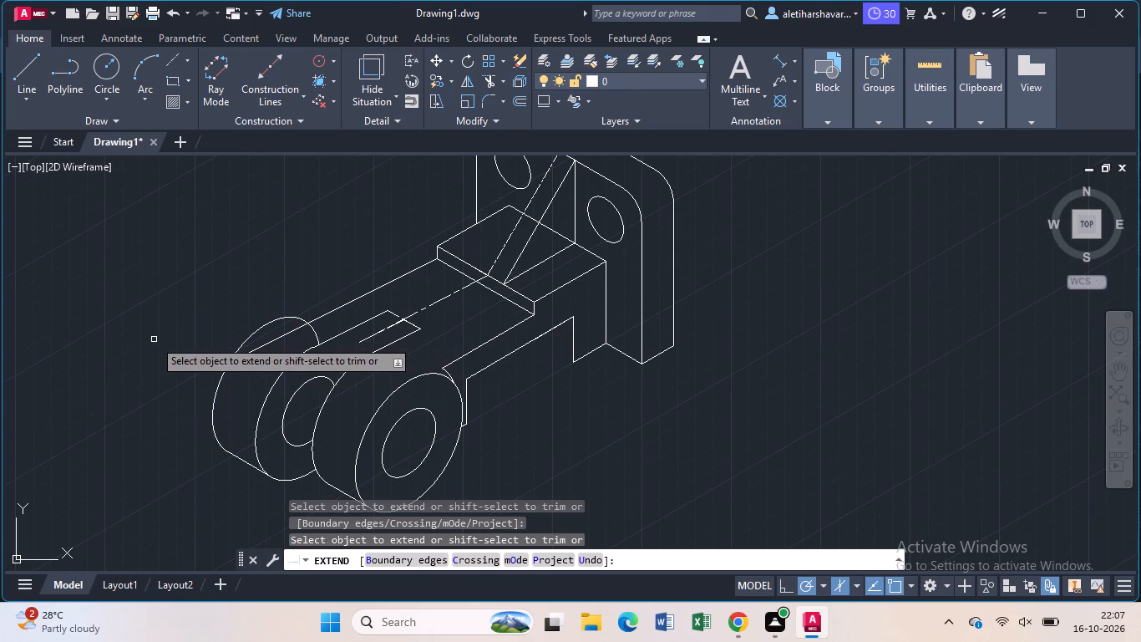
{"action": "key", "text": "Escape"}
Draw a short vertical line from the top of the rear boss arc down across the arm edge.
{"action": "key", "text": "l"}
{"action": "key", "text": "Return"}
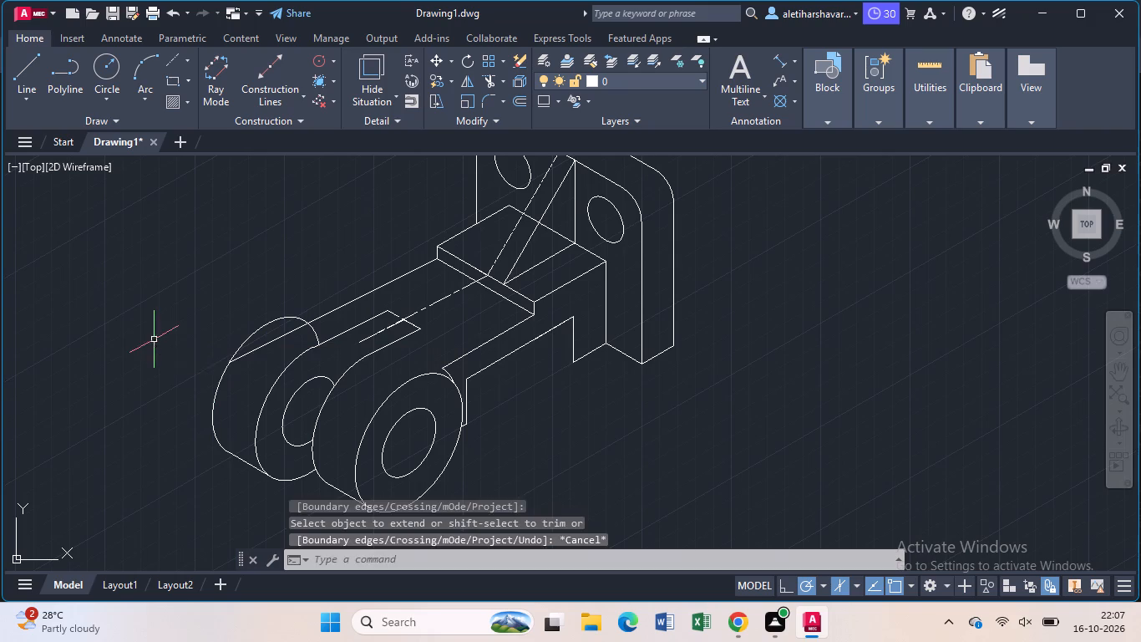
{"action": "left_click", "coordinate": [284, 324]}
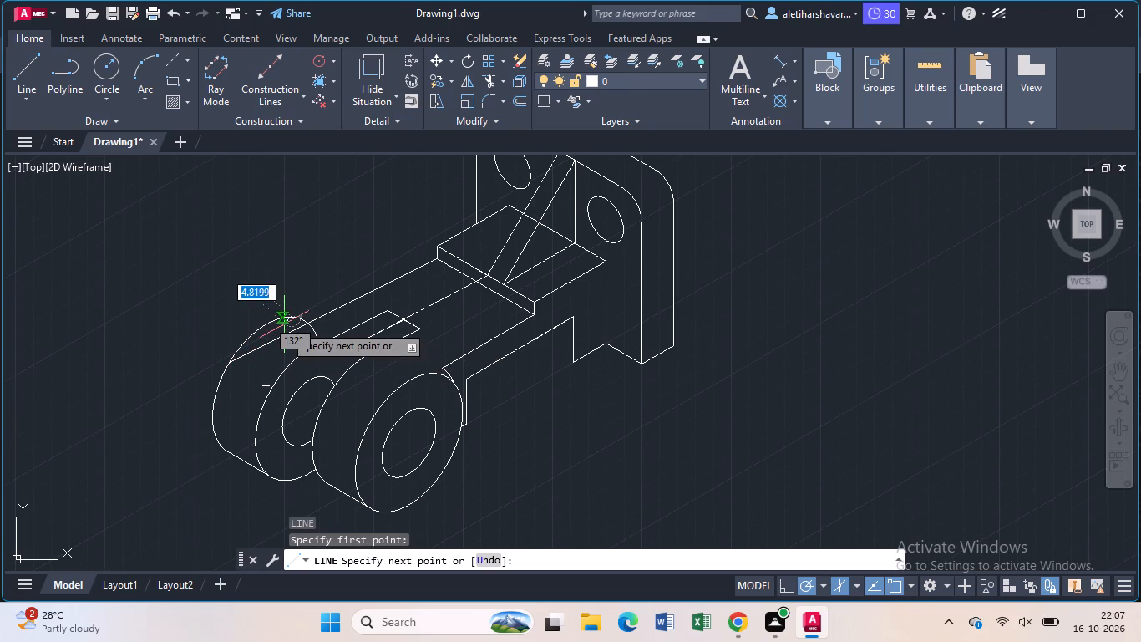
{"action": "left_click", "coordinate": [294, 342]}
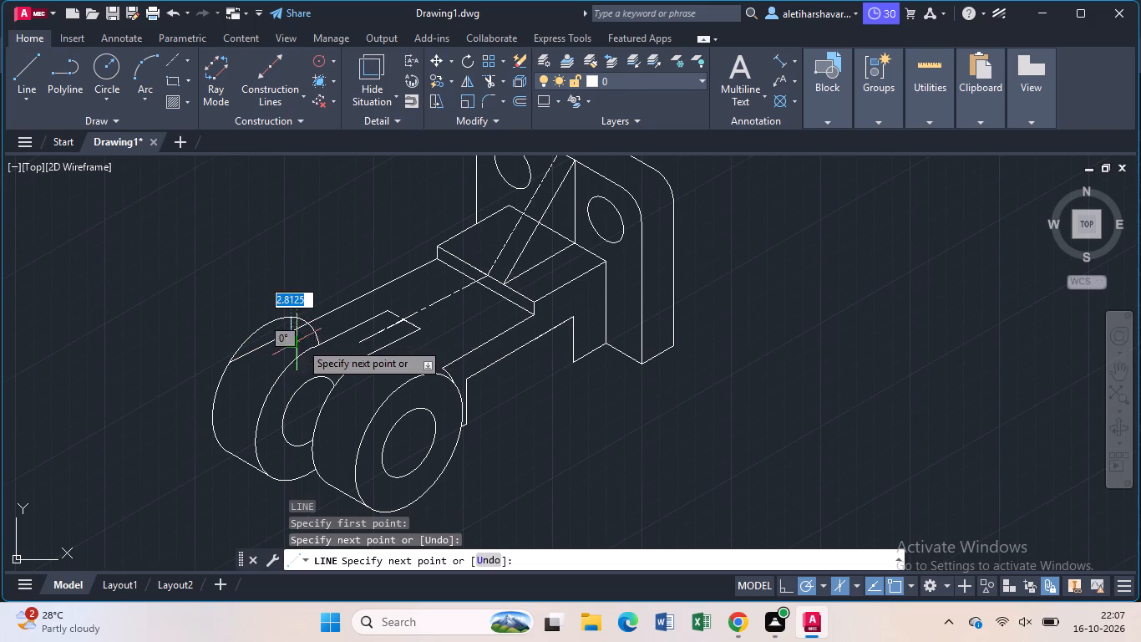
{"action": "key", "text": "Escape"}
Trim the arm edge beyond the short vertical line, including both remaining pieces of that vertical line.
{"action": "type", "text": "tr"}
{"action": "key", "text": "Return"}
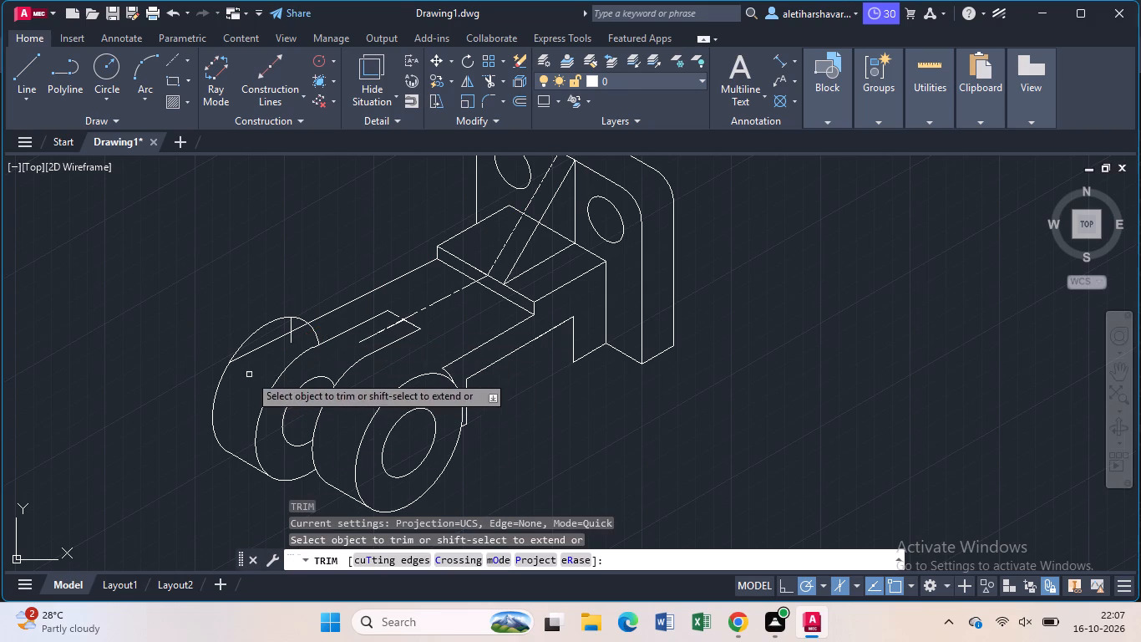
{"action": "left_click", "coordinate": [267, 344]}
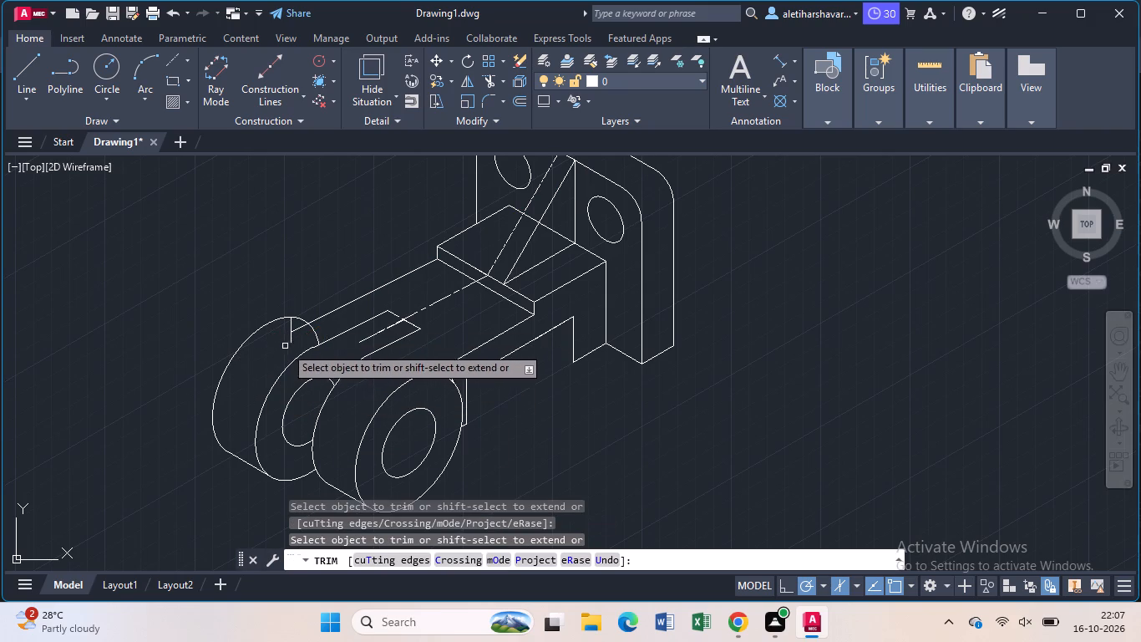
{"action": "left_click", "coordinate": [292, 341]}
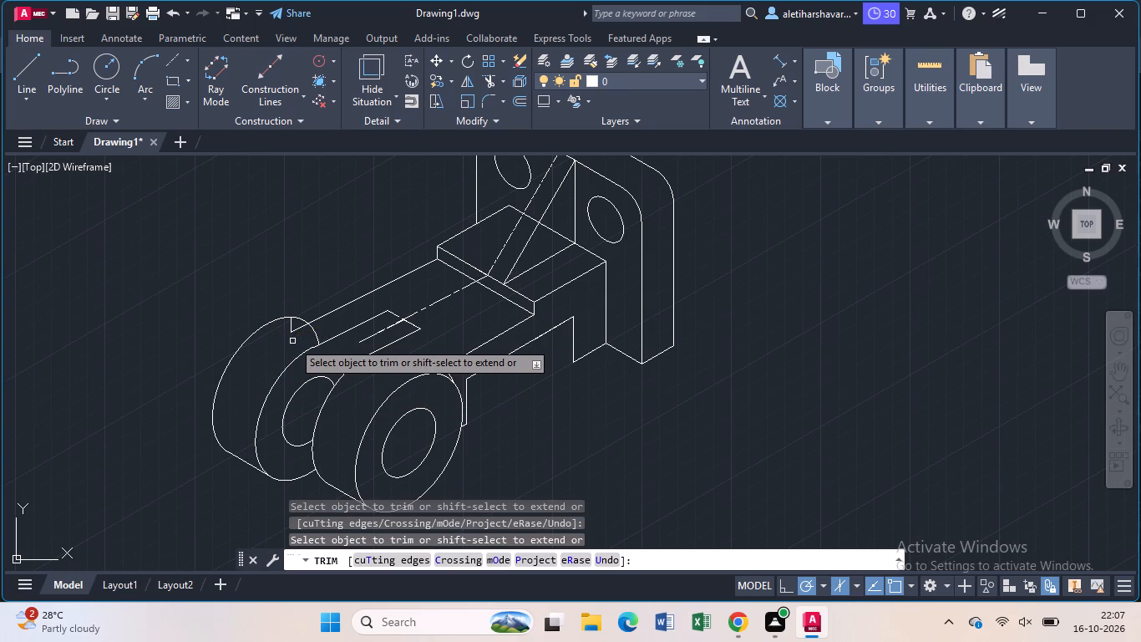
{"action": "left_click", "coordinate": [292, 329]}
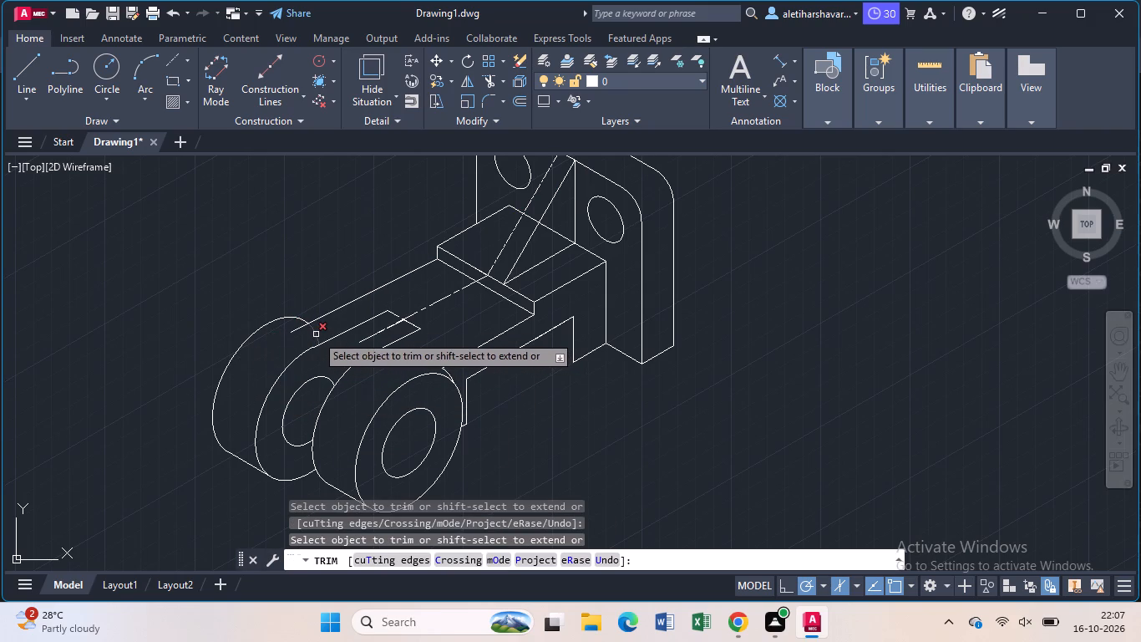
Trim the rear boss arc's end portion between the arm edge and the fork arm.
{"action": "left_click", "coordinate": [316, 334]}
{"action": "key", "text": "Escape"}
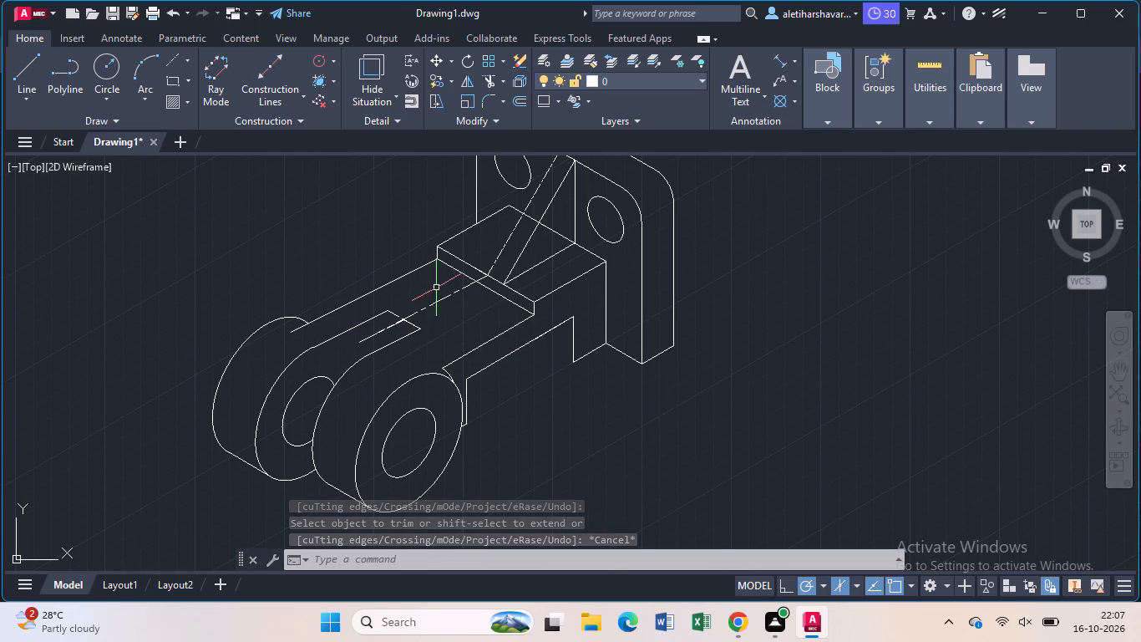
Draw a 12-unit line at 150° from the rib's lower rear corner along the block's rear top edge.
{"action": "middle_click_drag", "start_coordinate": [436, 288], "coordinate": [376, 344]}
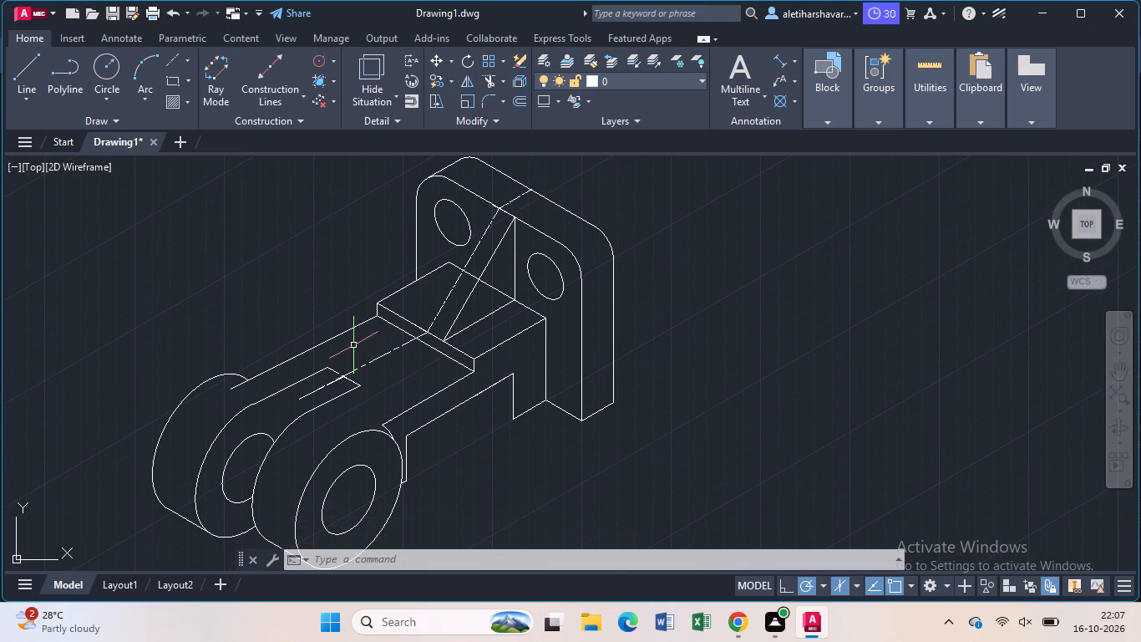
{"action": "key", "text": "l"}
{"action": "key", "text": "Return"}
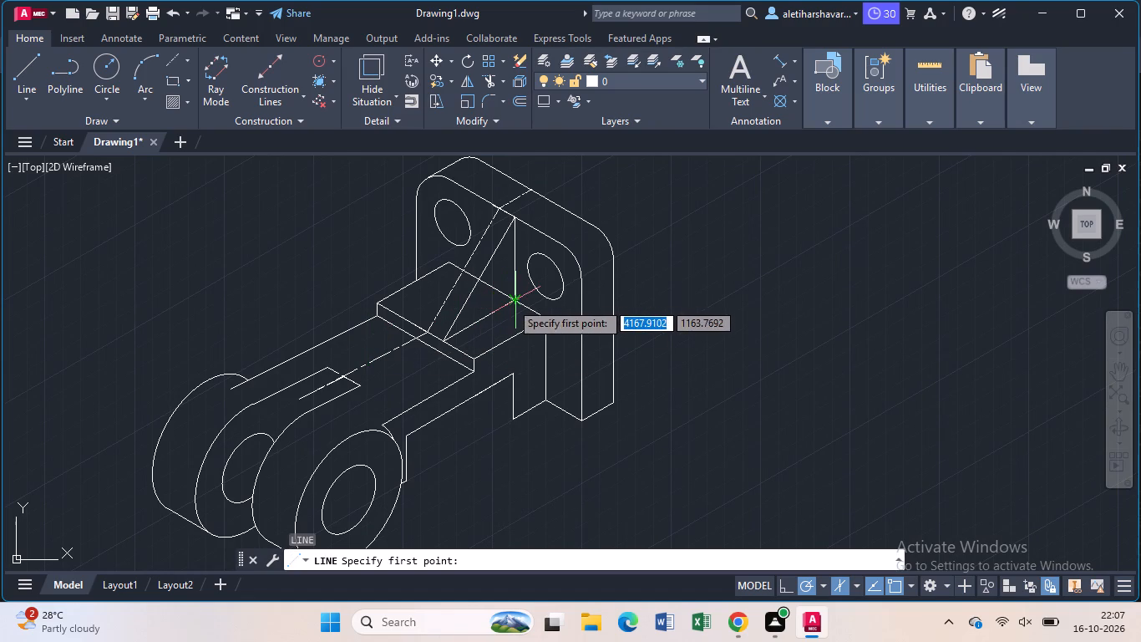
{"action": "left_click", "coordinate": [510, 302]}
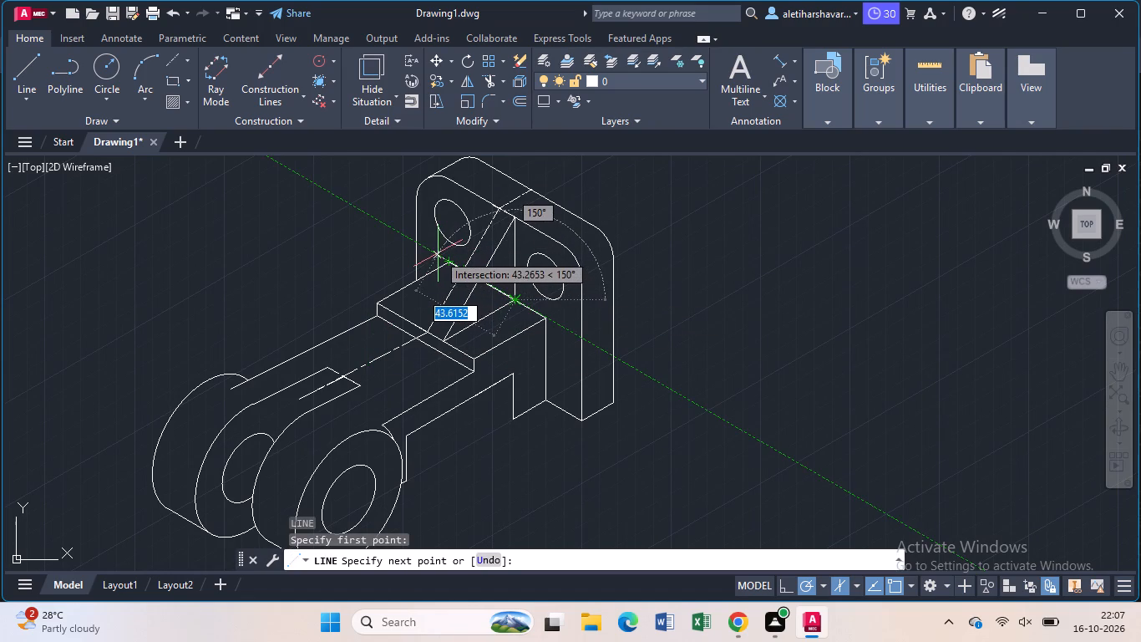
{"action": "type", "text": "12"}
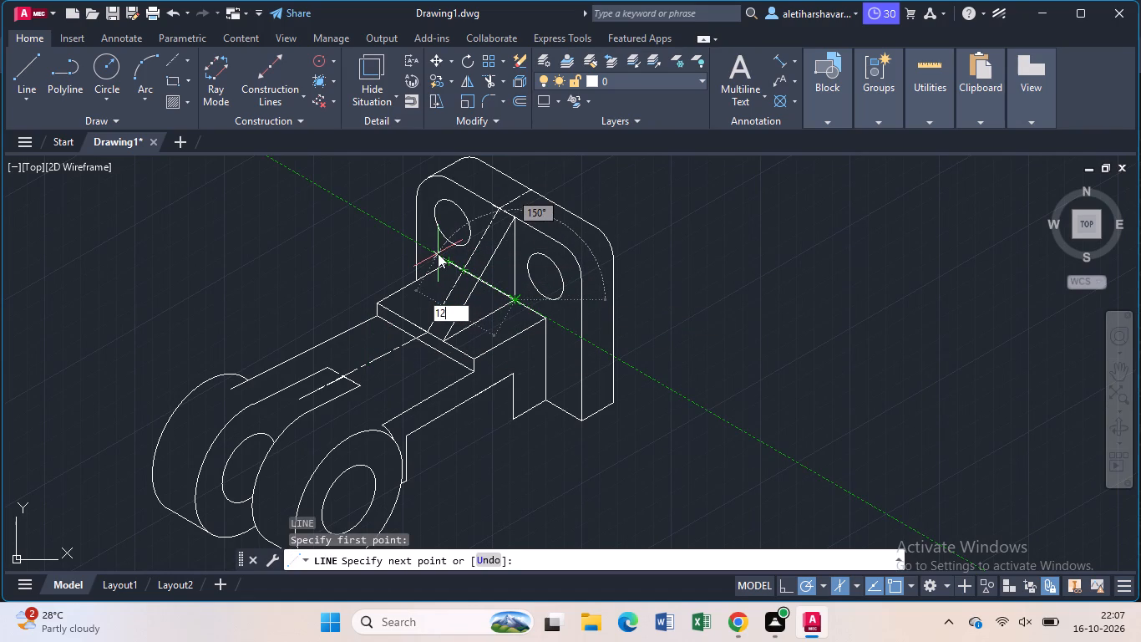
{"action": "key", "text": "Return"}
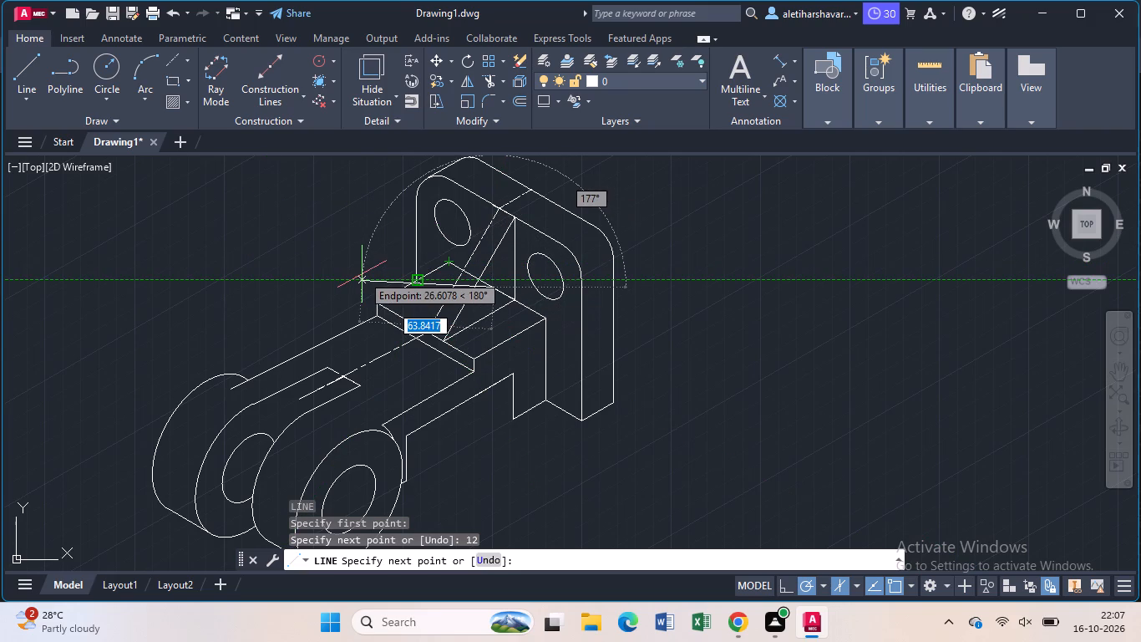
{"action": "scroll", "coordinate": [362, 274], "scroll_direction": "up", "scroll_amount": 2}
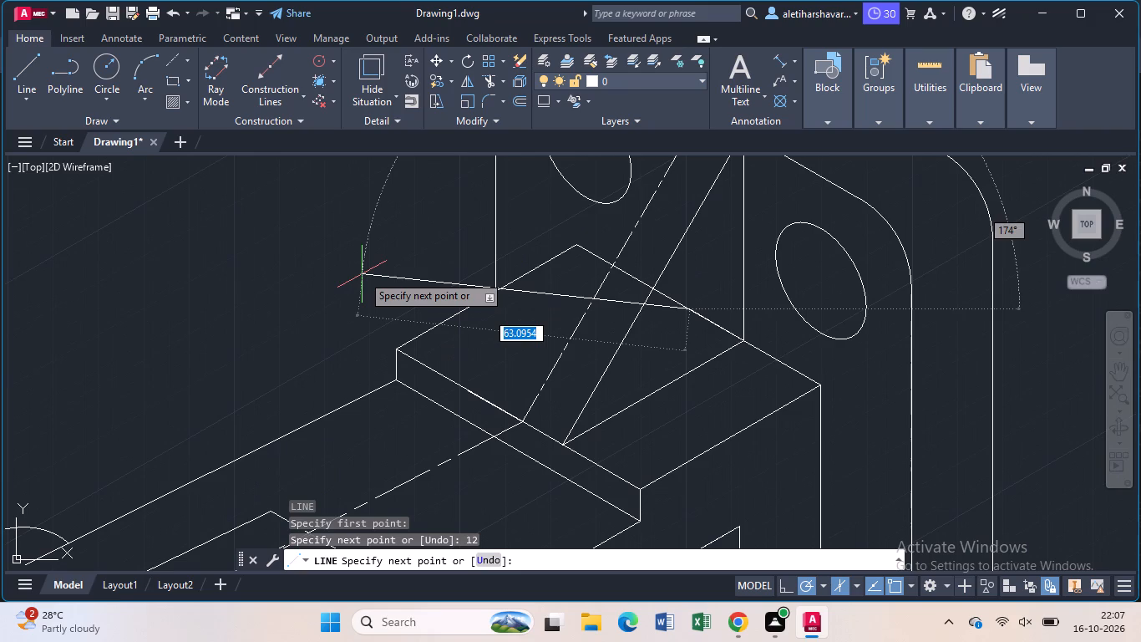
{"action": "key", "text": "Escape"}
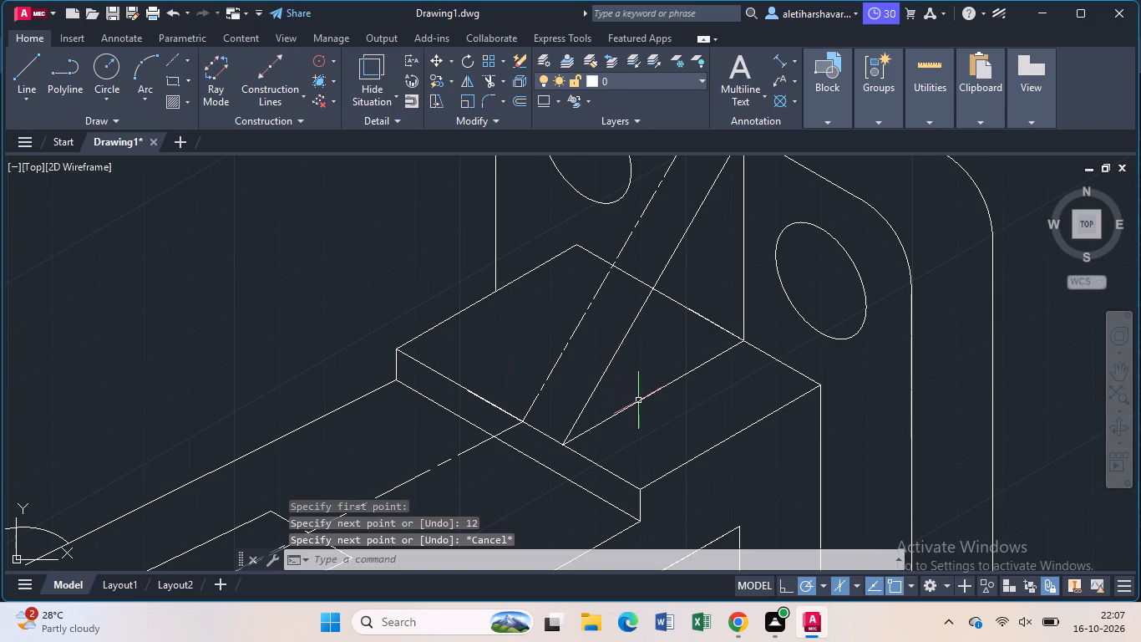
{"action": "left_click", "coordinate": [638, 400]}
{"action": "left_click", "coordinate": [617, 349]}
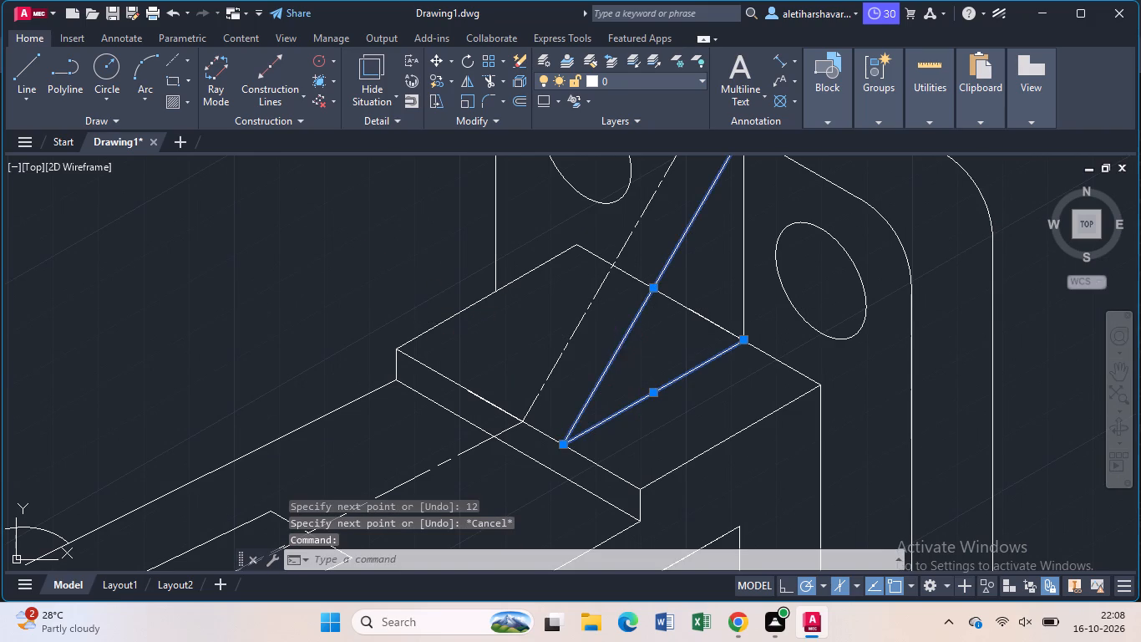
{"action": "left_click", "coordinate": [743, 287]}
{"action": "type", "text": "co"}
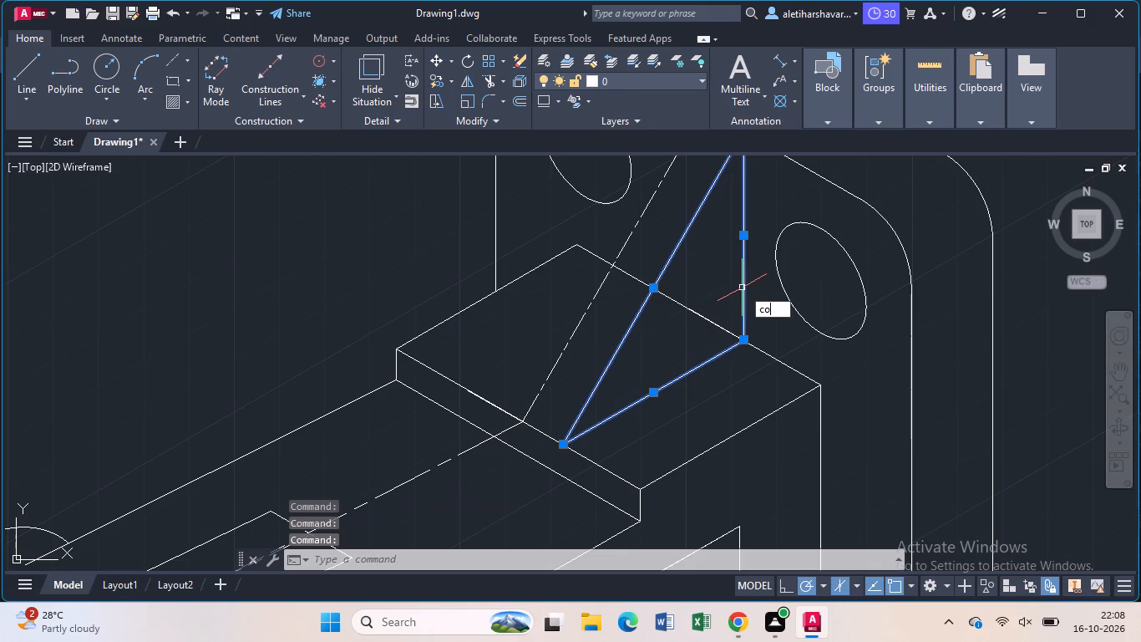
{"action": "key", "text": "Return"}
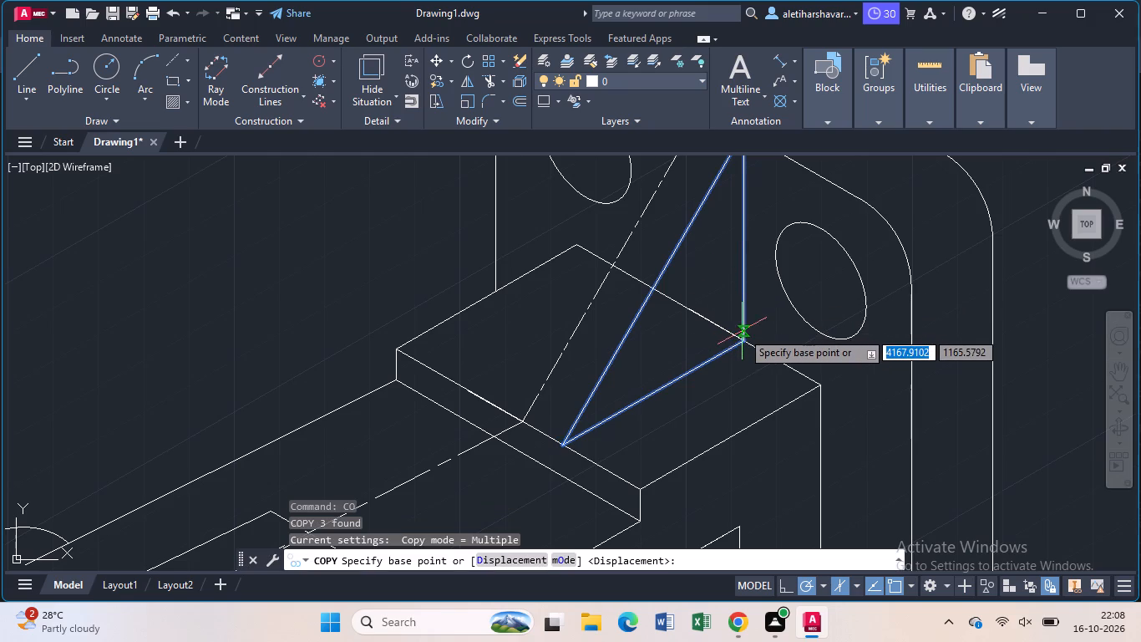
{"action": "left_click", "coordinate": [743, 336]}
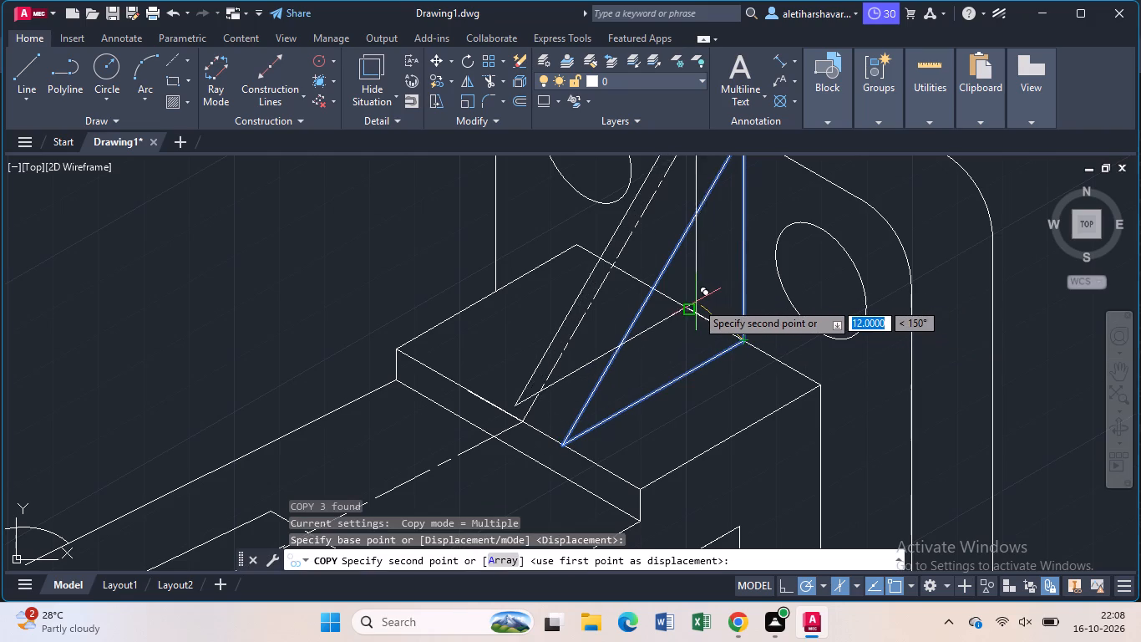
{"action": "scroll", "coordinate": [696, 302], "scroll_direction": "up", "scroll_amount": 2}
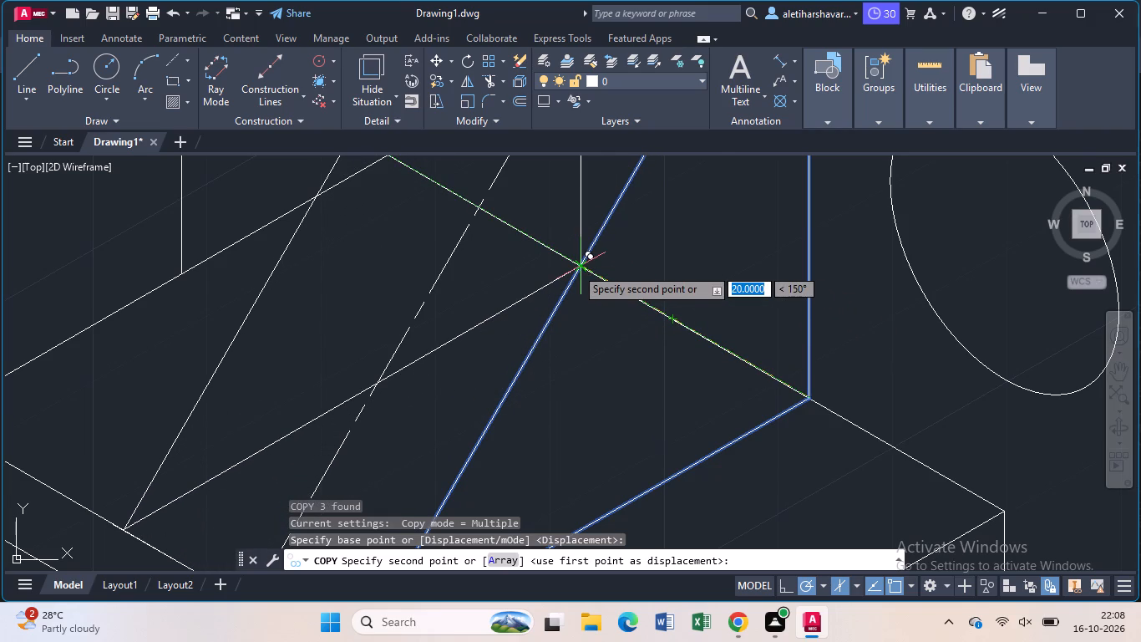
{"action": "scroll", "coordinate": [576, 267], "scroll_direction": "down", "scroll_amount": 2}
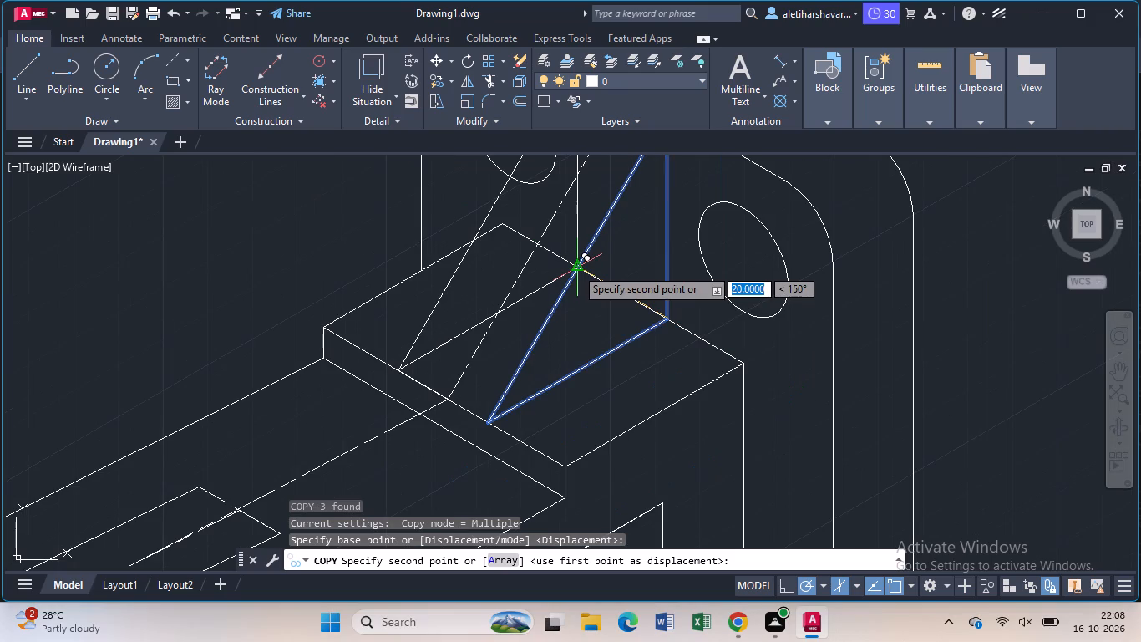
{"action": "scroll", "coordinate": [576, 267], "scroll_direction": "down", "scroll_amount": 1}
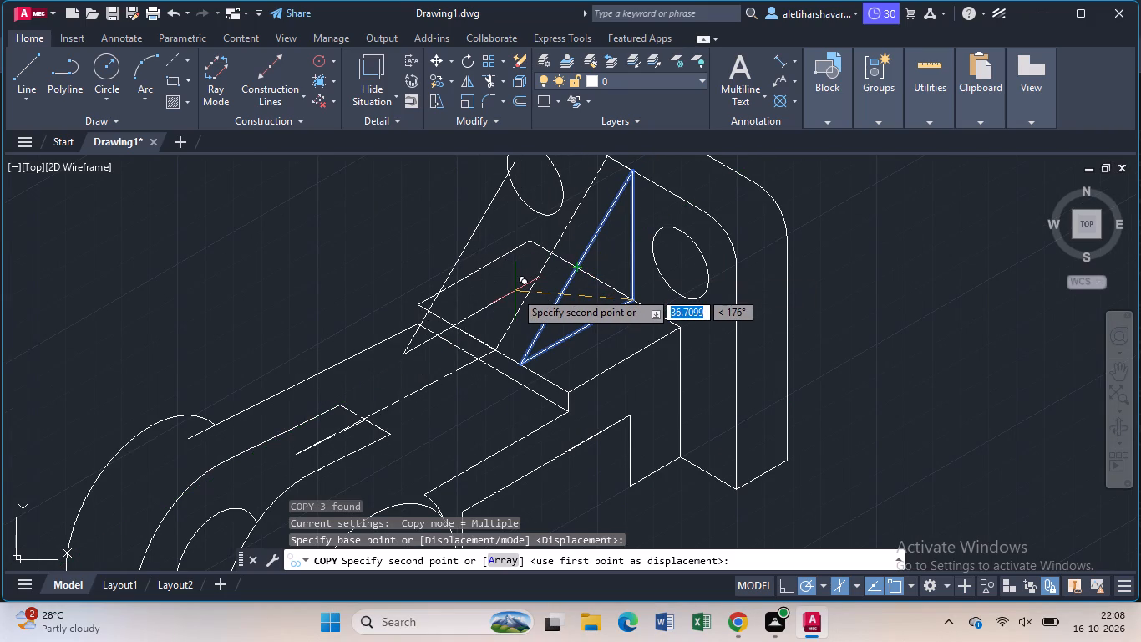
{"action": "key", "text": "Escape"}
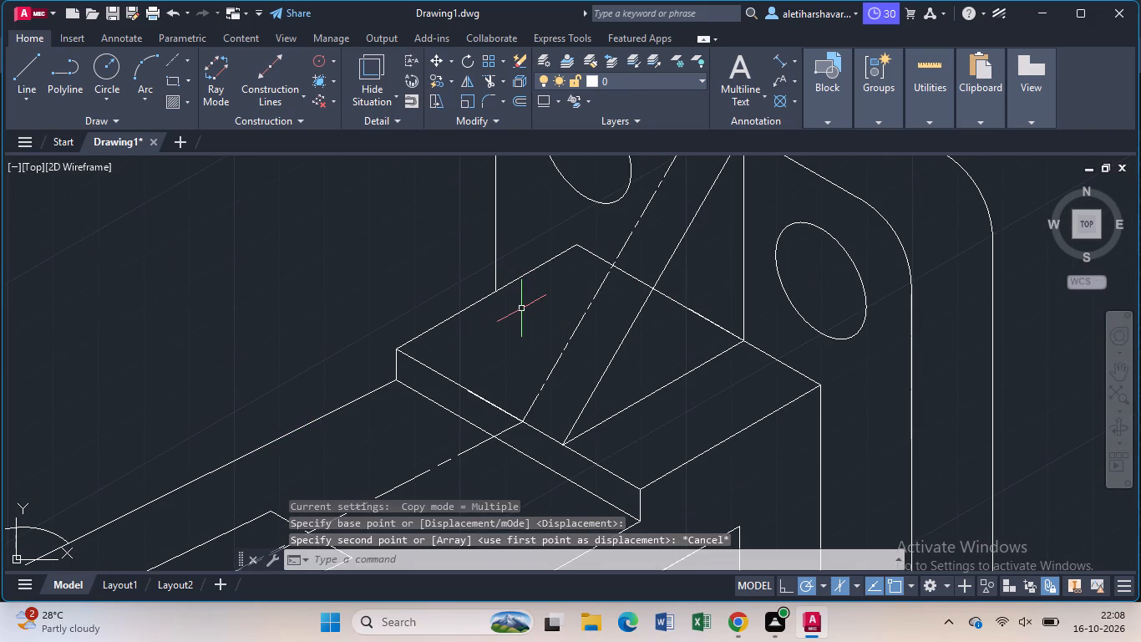
Draw a 6-unit line from the dashed centreline's foot along the block's front top edge, continued by a short line parallel to the rib slope.
{"action": "key", "text": "l"}
{"action": "key", "text": "Return"}
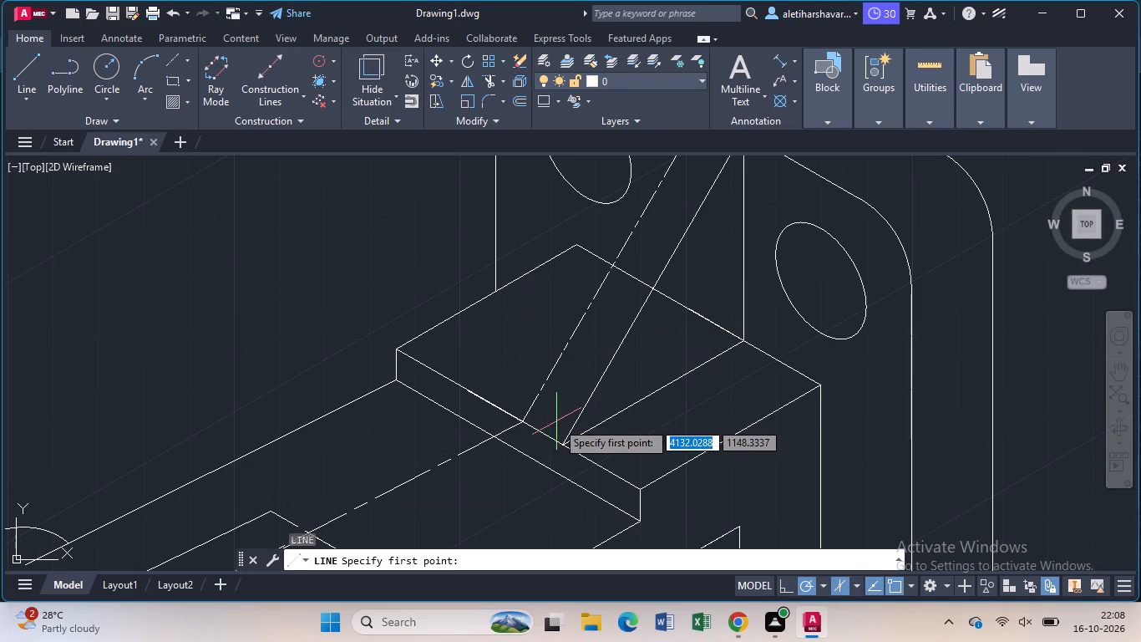
{"action": "left_click", "coordinate": [524, 418]}
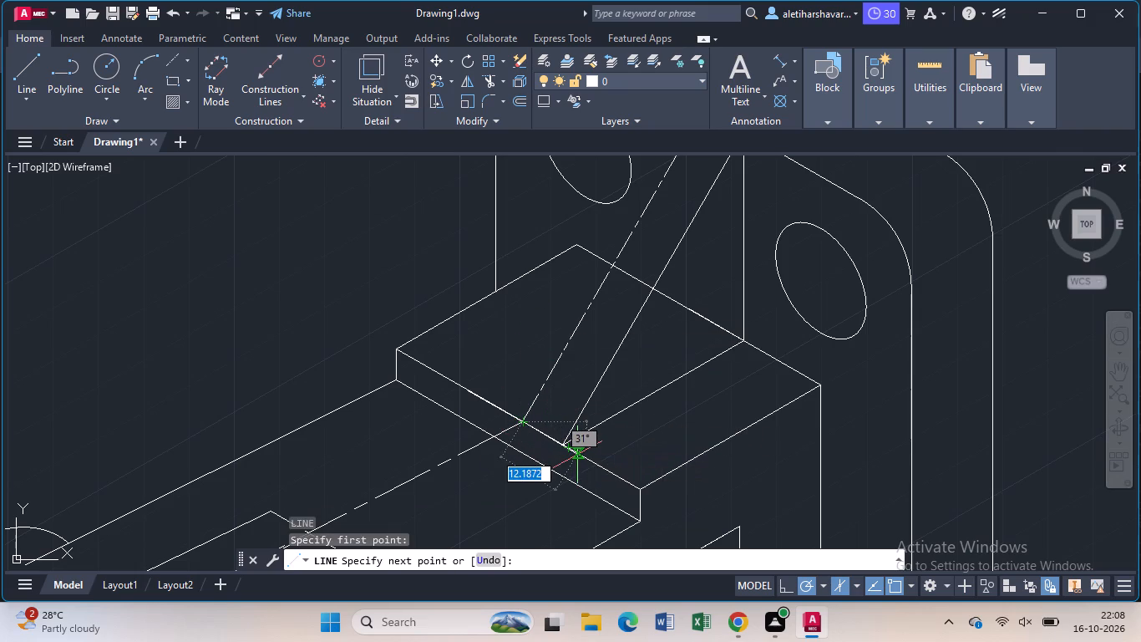
{"action": "key", "text": "6"}
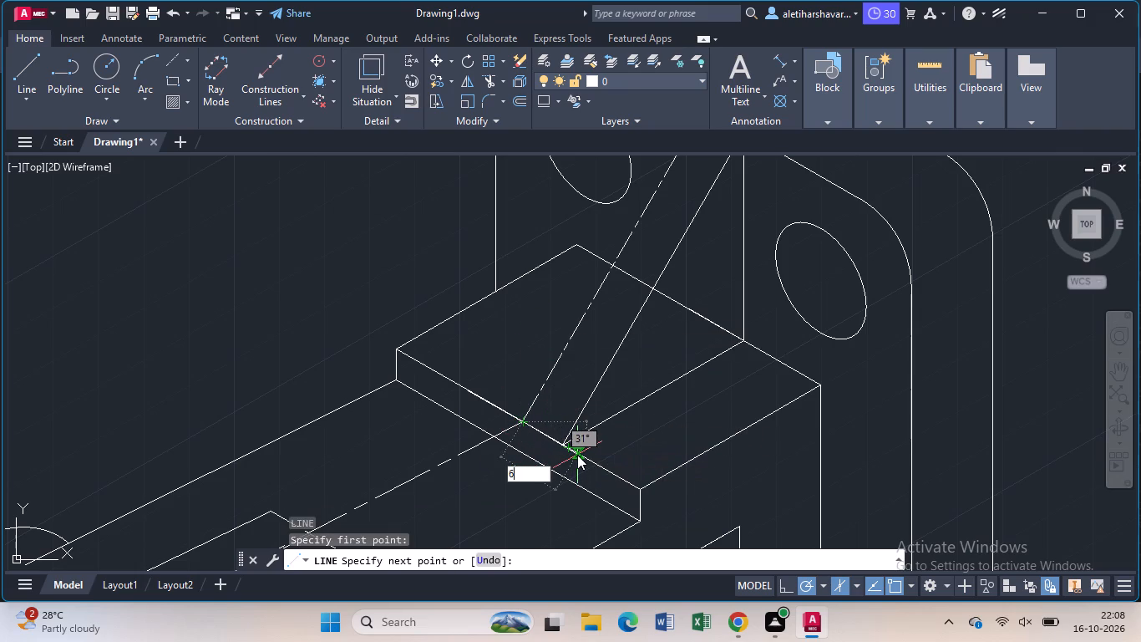
{"action": "key", "text": "Return"}
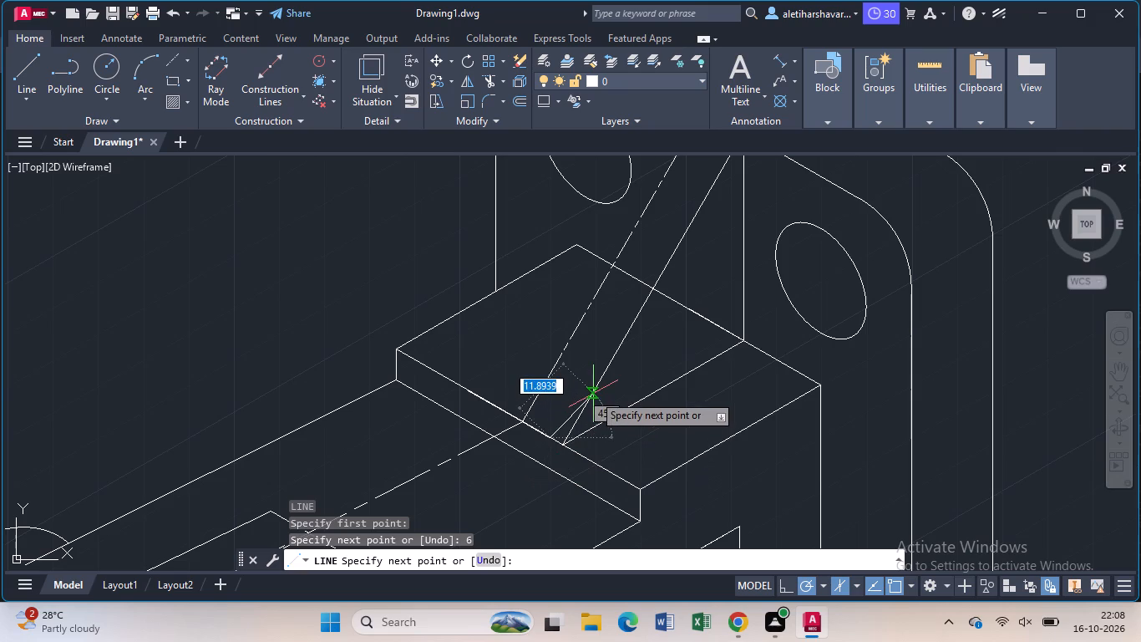
{"action": "left_click", "coordinate": [581, 390]}
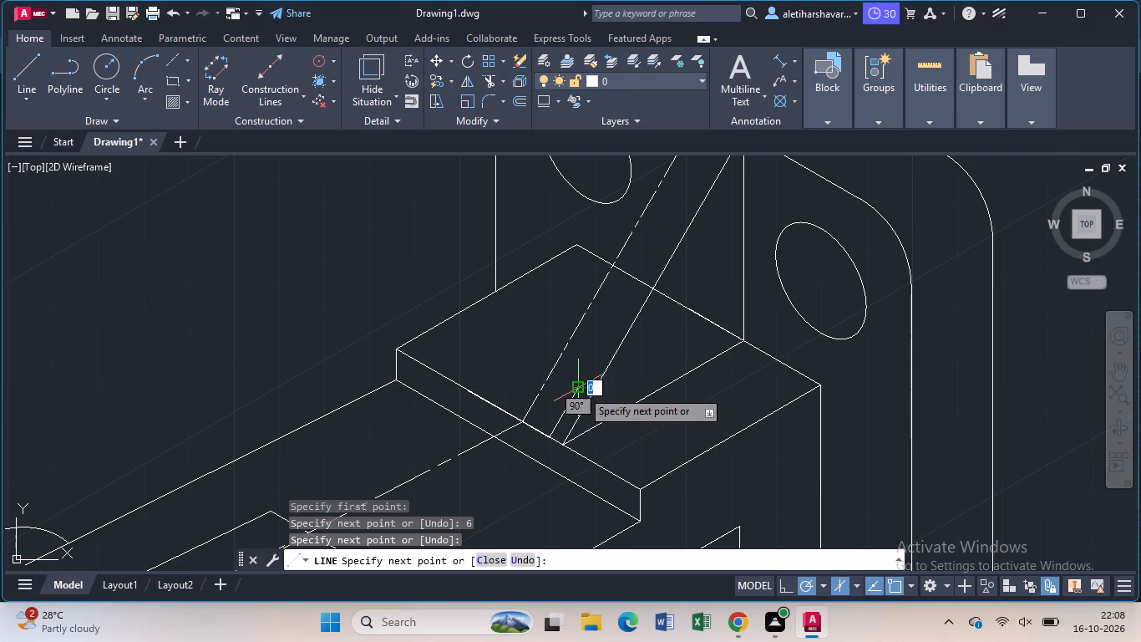
{"action": "key", "text": "Escape"}
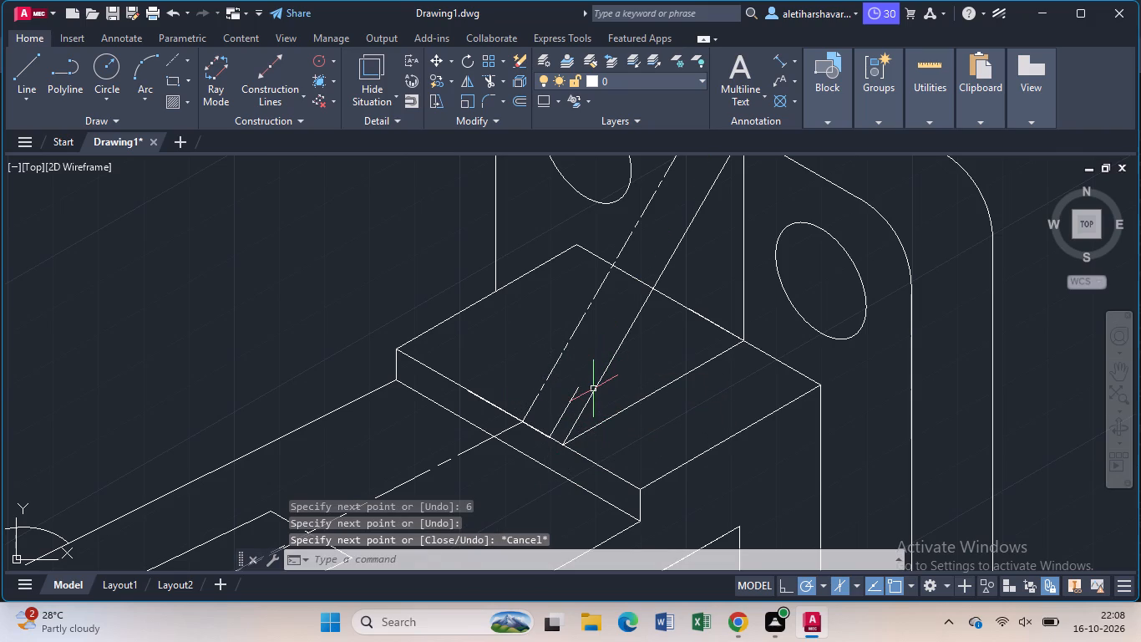
Copy the rib's three-line triangle from its lower front corner to where the short sloping line crosses the block's front top edge.
{"action": "left_click", "coordinate": [593, 388]}
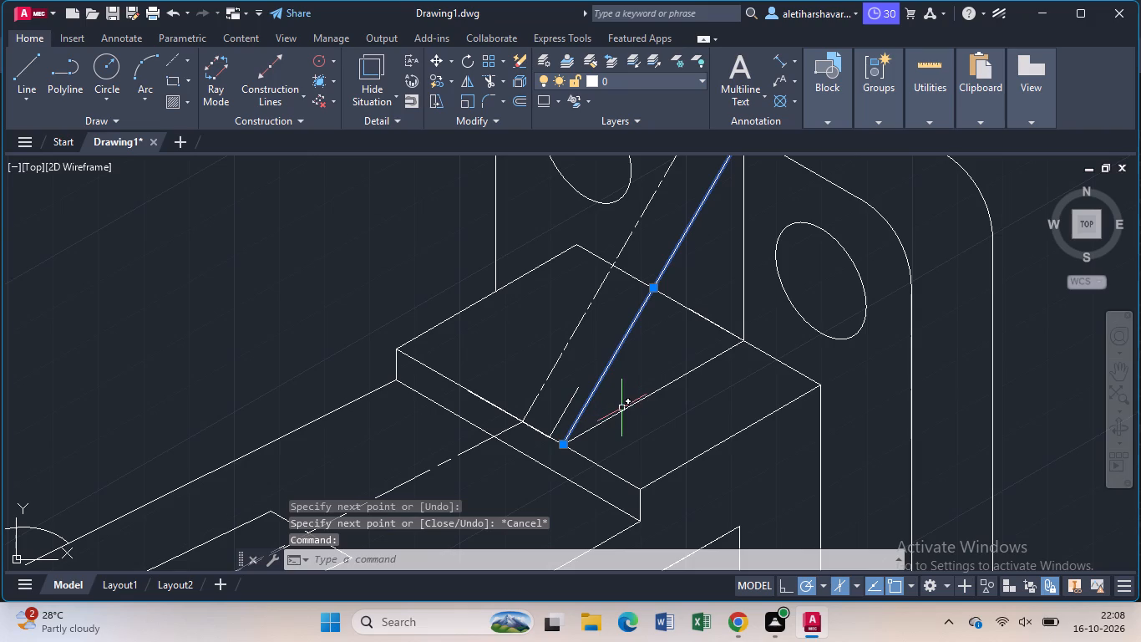
{"action": "left_click", "coordinate": [622, 410]}
{"action": "left_click", "coordinate": [745, 311]}
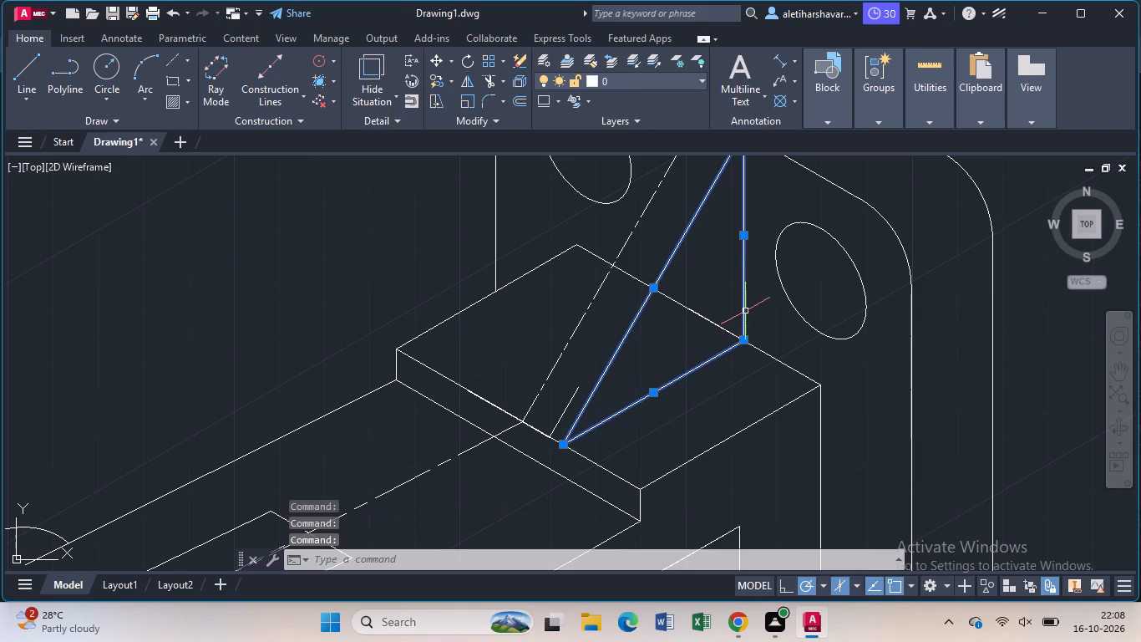
{"action": "key", "text": "c"}
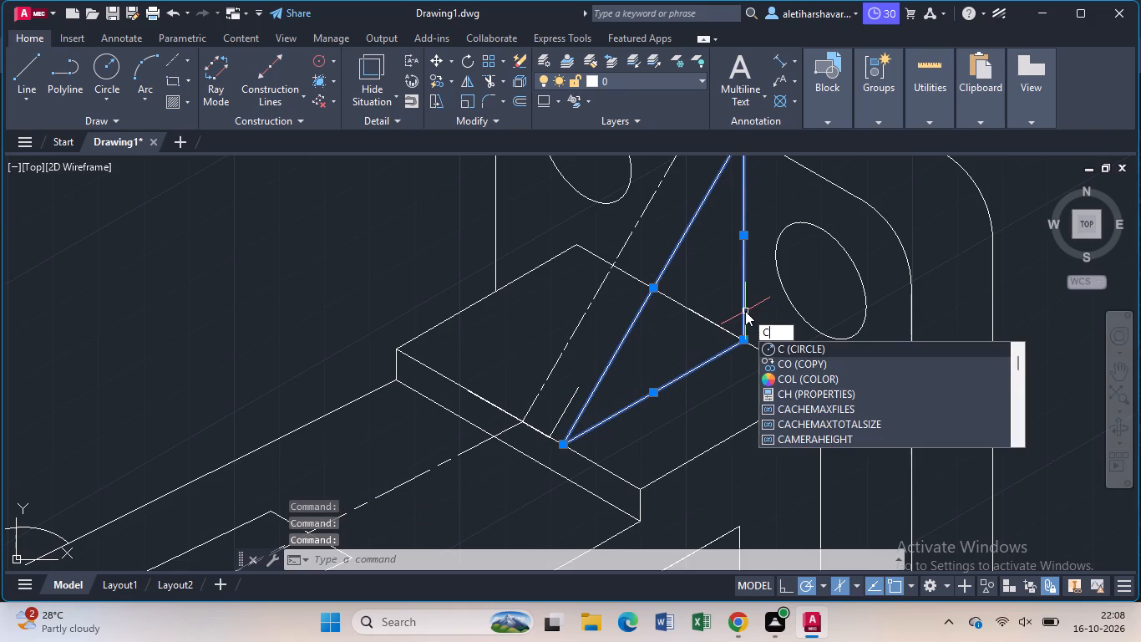
{"action": "key", "text": "o"}
{"action": "key", "text": "Return"}
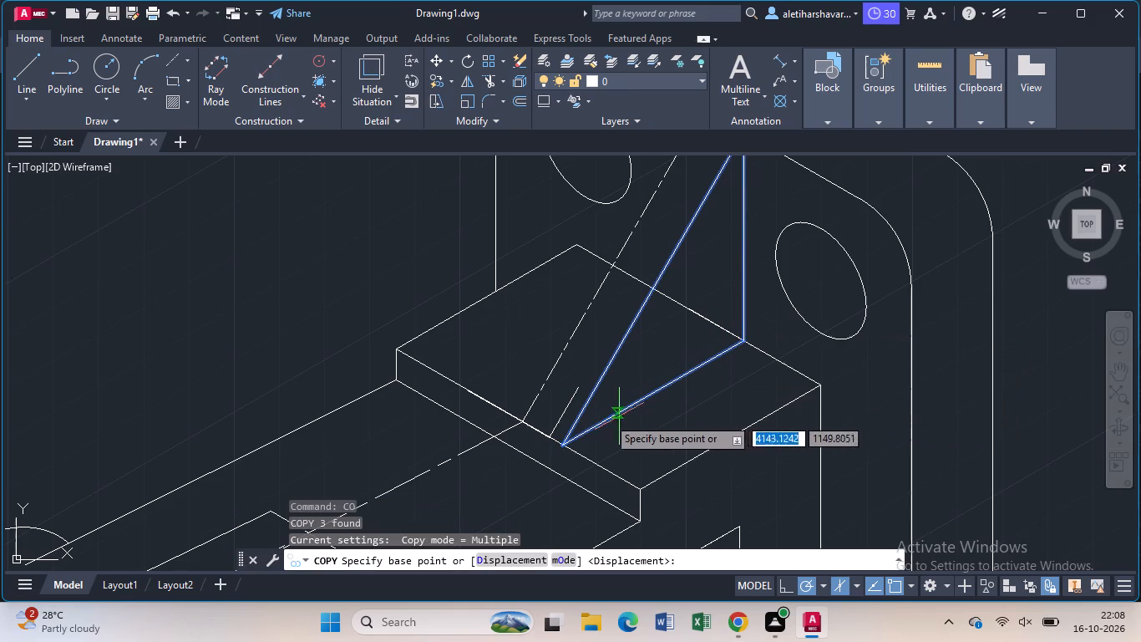
{"action": "scroll", "coordinate": [569, 441], "scroll_direction": "up", "scroll_amount": 1}
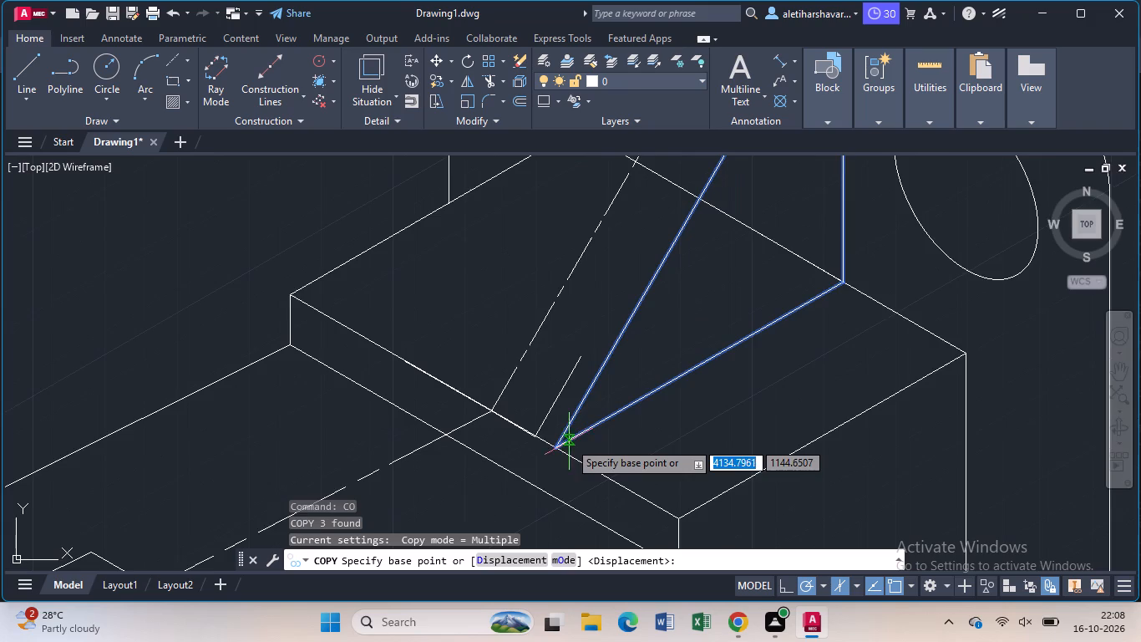
{"action": "scroll", "coordinate": [569, 441], "scroll_direction": "up", "scroll_amount": 2}
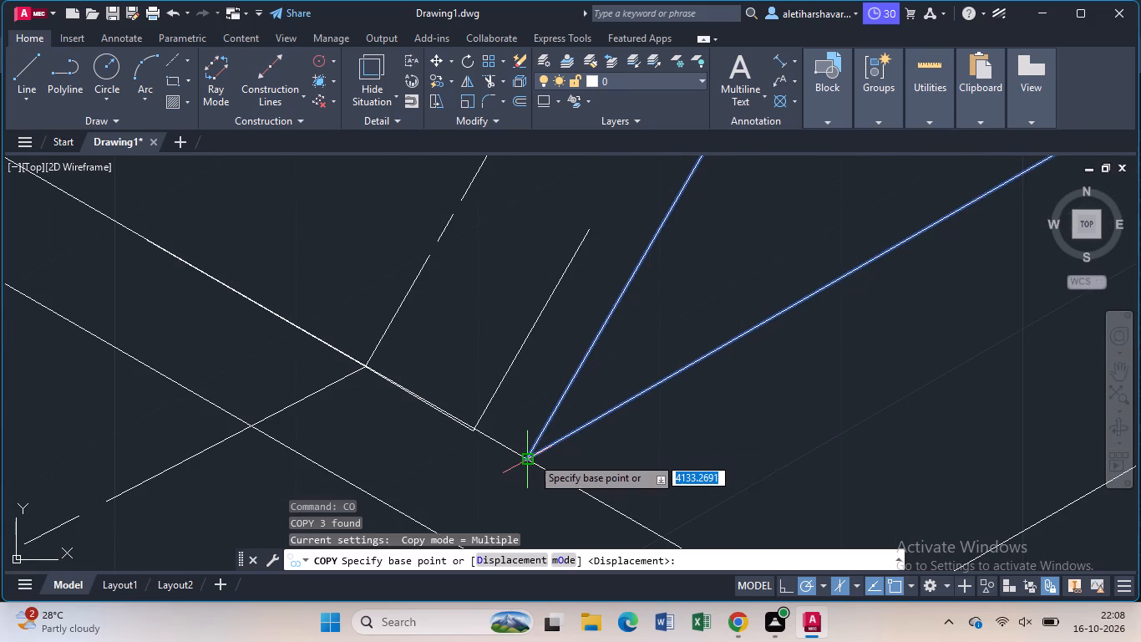
{"action": "left_click", "coordinate": [531, 456]}
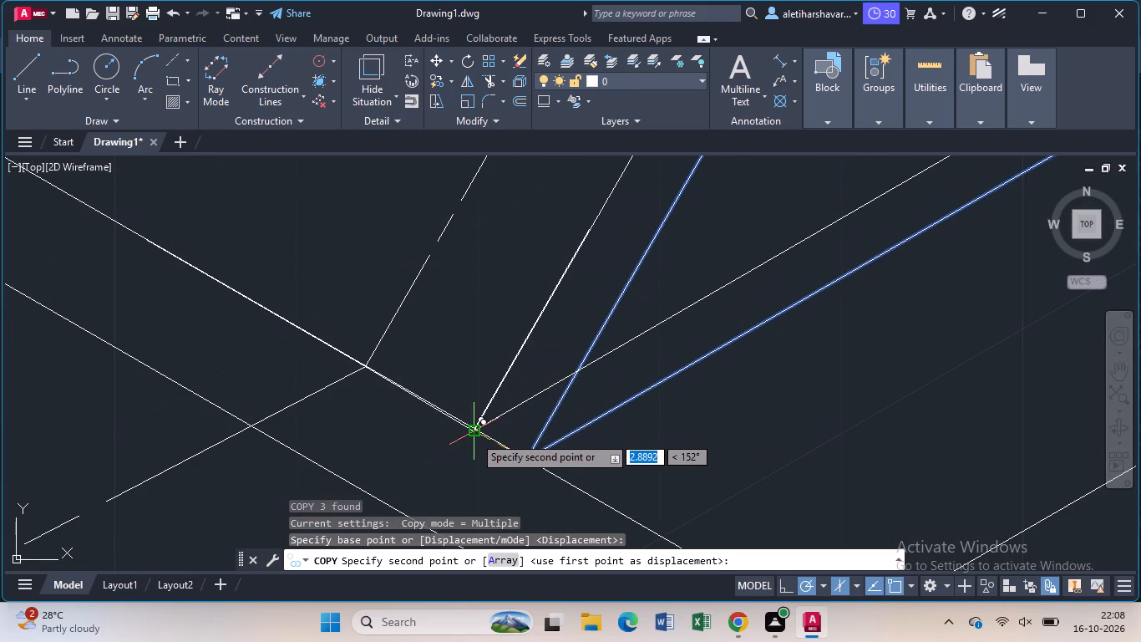
{"action": "scroll", "coordinate": [472, 435], "scroll_direction": "up", "scroll_amount": 2}
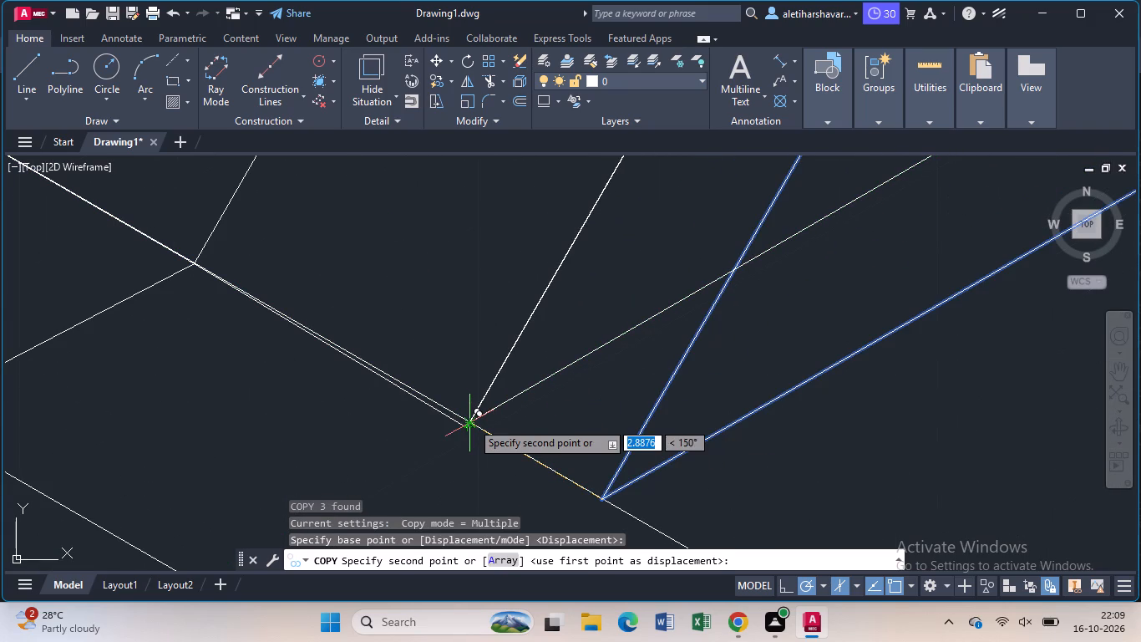
{"action": "scroll", "coordinate": [471, 421], "scroll_direction": "up", "scroll_amount": 2}
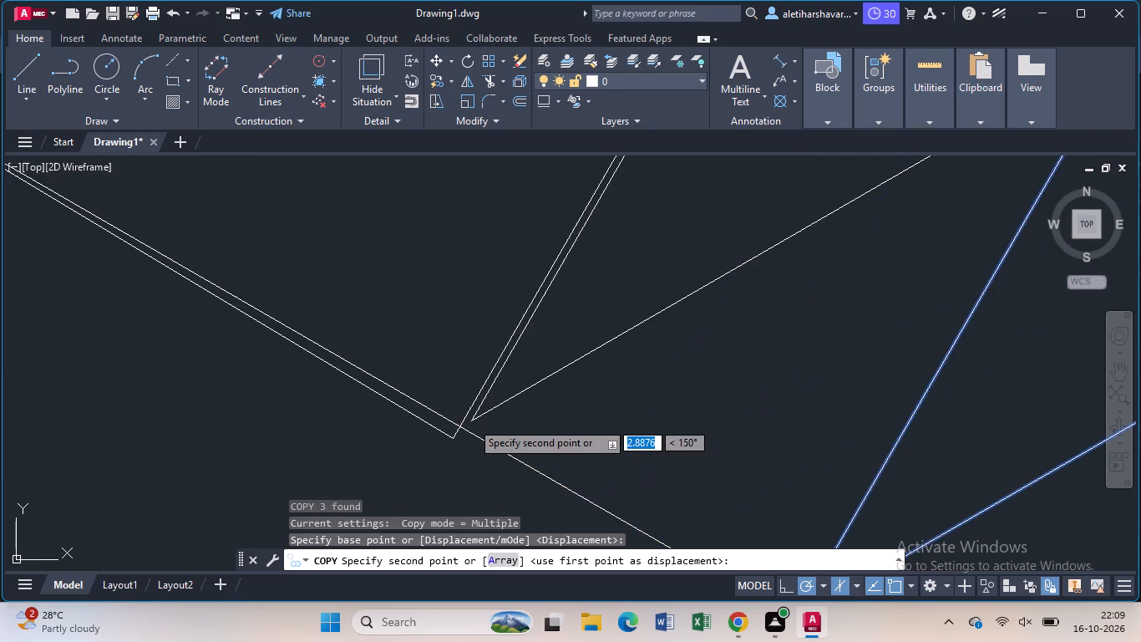
{"action": "left_click", "coordinate": [459, 425]}
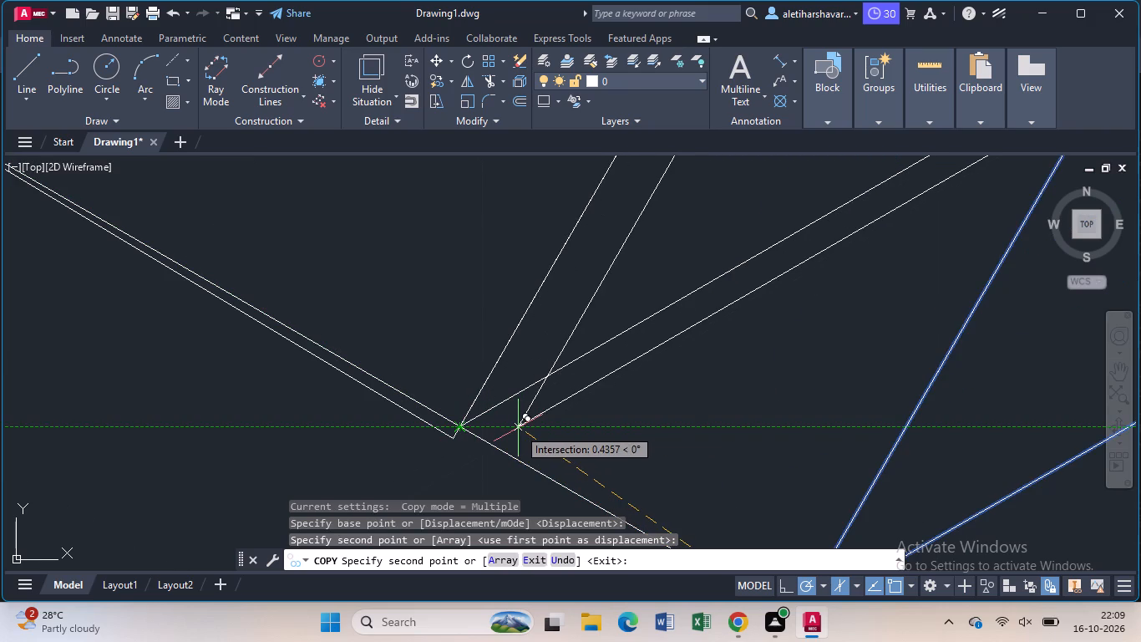
{"action": "key", "text": "Escape"}
Delete the original rib triangle's sloping, base and vertical lines, keeping the copy nearer the dashed centreline.
{"action": "scroll", "coordinate": [518, 428], "scroll_direction": "down", "scroll_amount": 3}
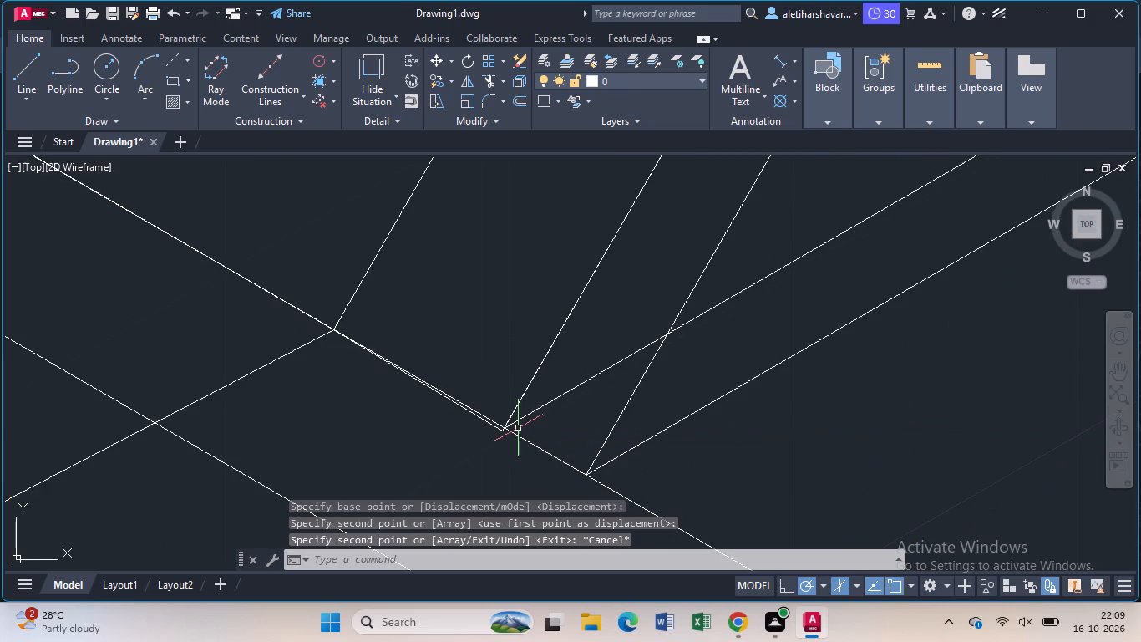
{"action": "left_click", "coordinate": [612, 434]}
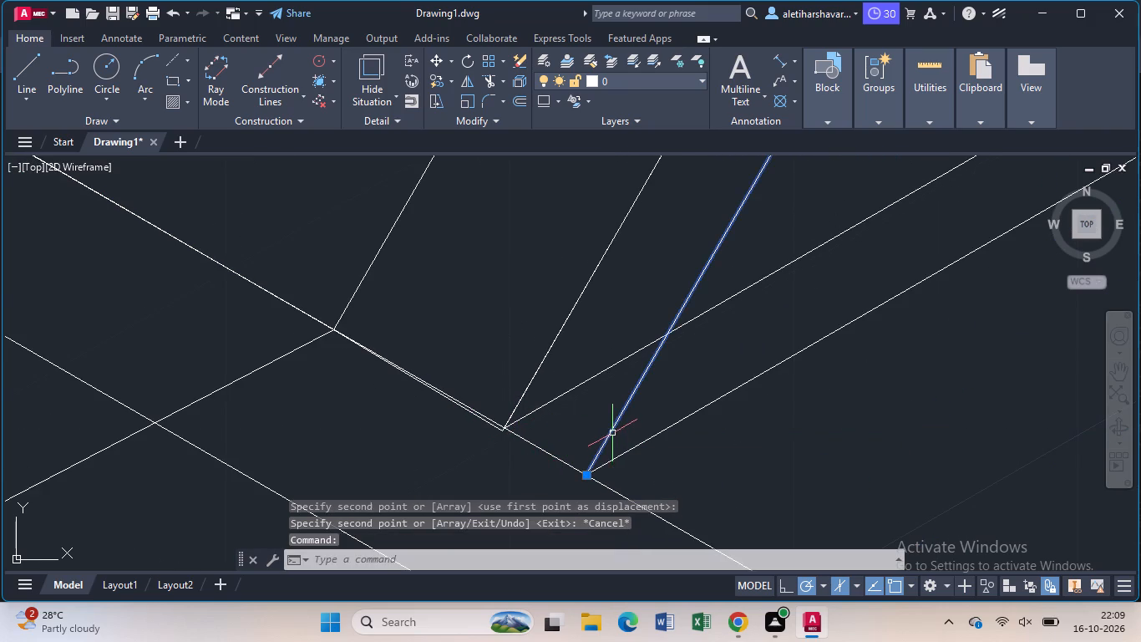
{"action": "left_click", "coordinate": [631, 449]}
{"action": "scroll", "coordinate": [631, 449], "scroll_direction": "down", "scroll_amount": 2}
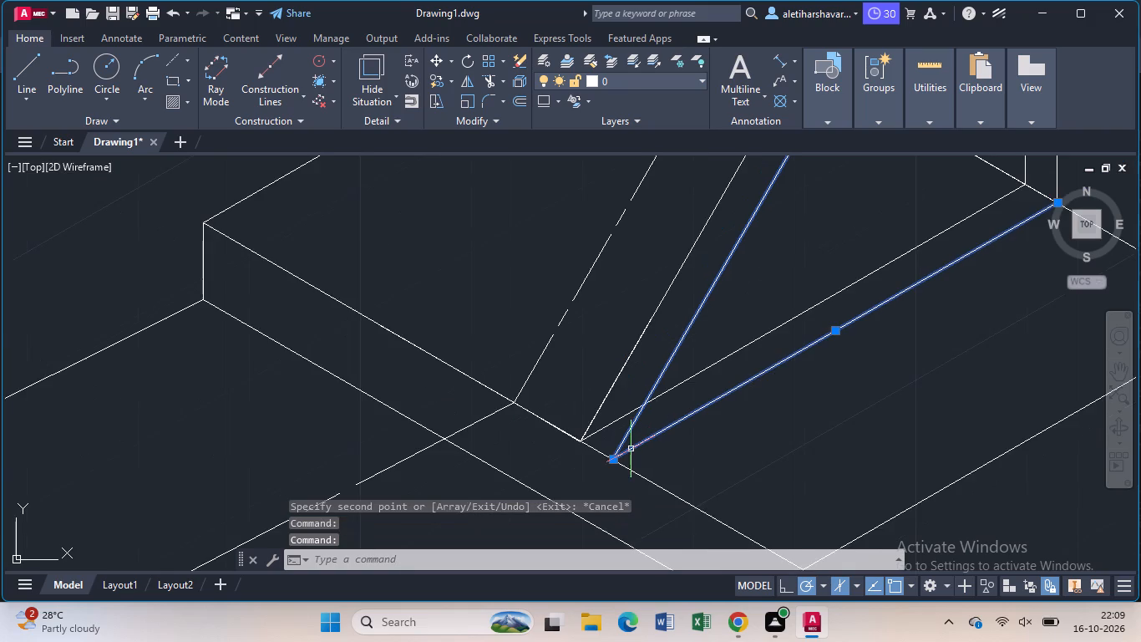
{"action": "scroll", "coordinate": [631, 449], "scroll_direction": "down", "scroll_amount": 1}
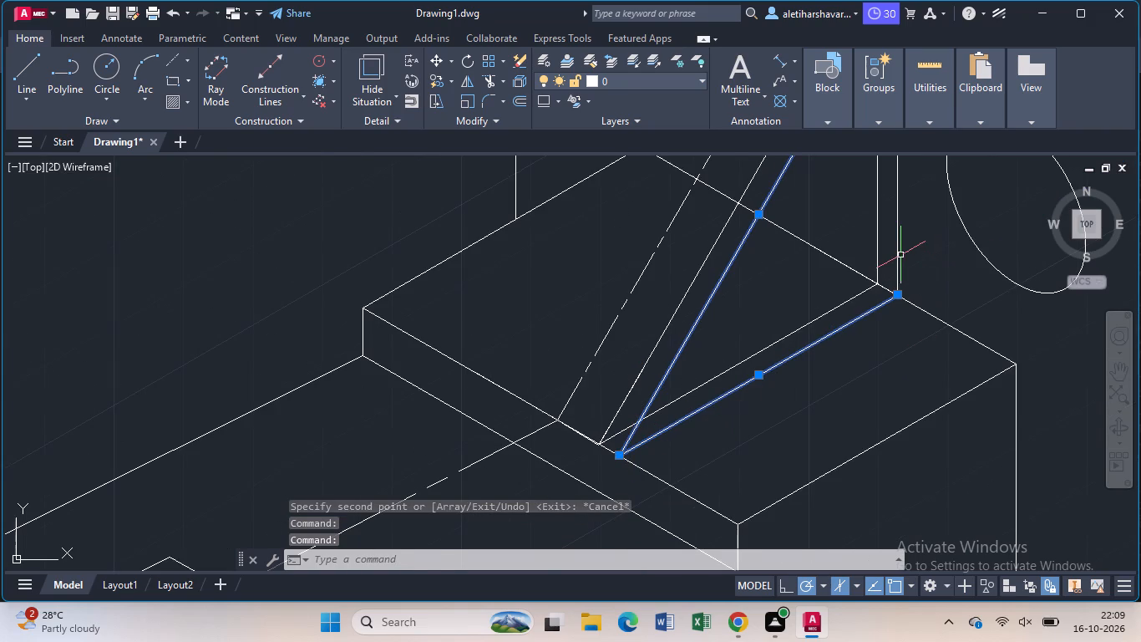
{"action": "left_click", "coordinate": [900, 255]}
{"action": "left_click", "coordinate": [898, 267]}
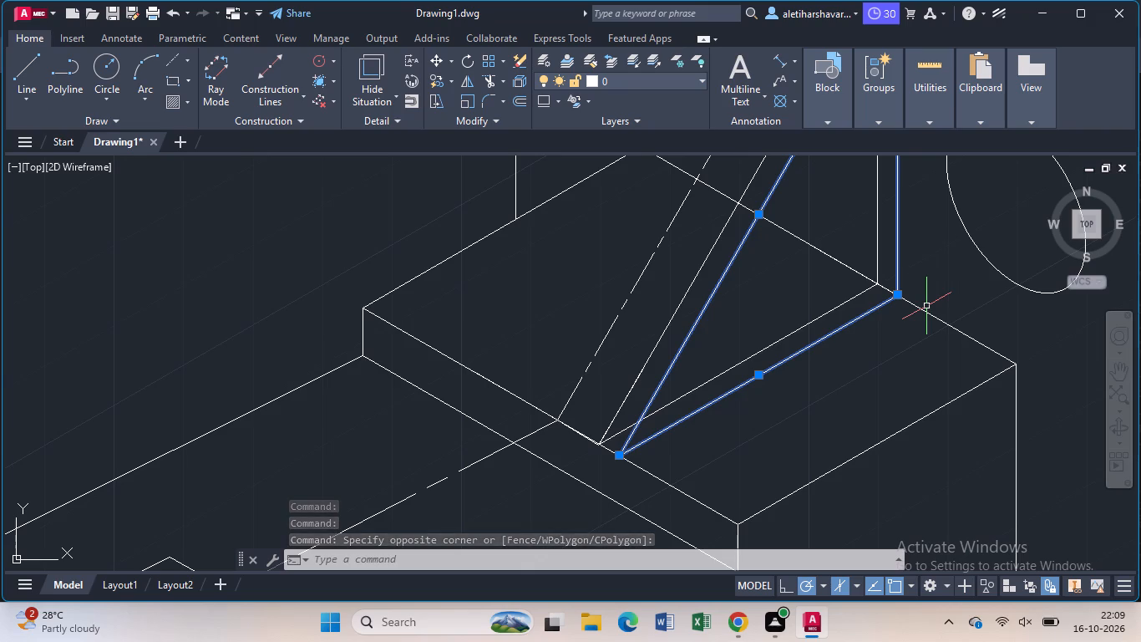
{"action": "key", "text": "Delete"}
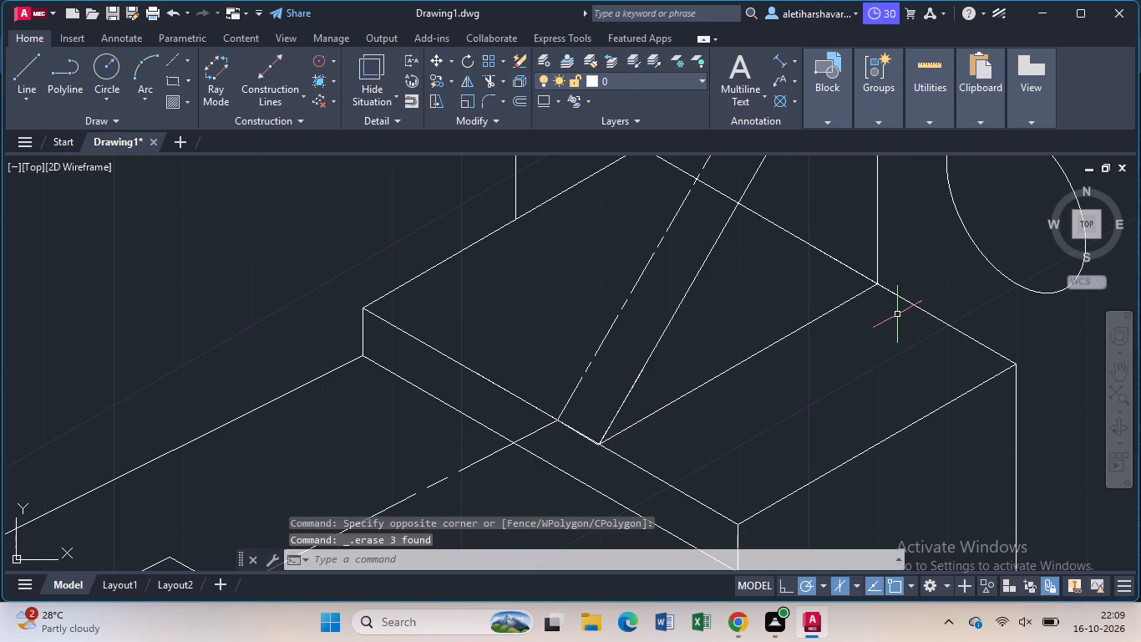
Trim the leftover 6-unit line beside the block's front top edge and the short line's stub below the rib's front corner.
{"action": "scroll", "coordinate": [729, 356], "scroll_direction": "up", "scroll_amount": 2}
{"action": "scroll", "coordinate": [728, 360], "scroll_direction": "down", "scroll_amount": 1}
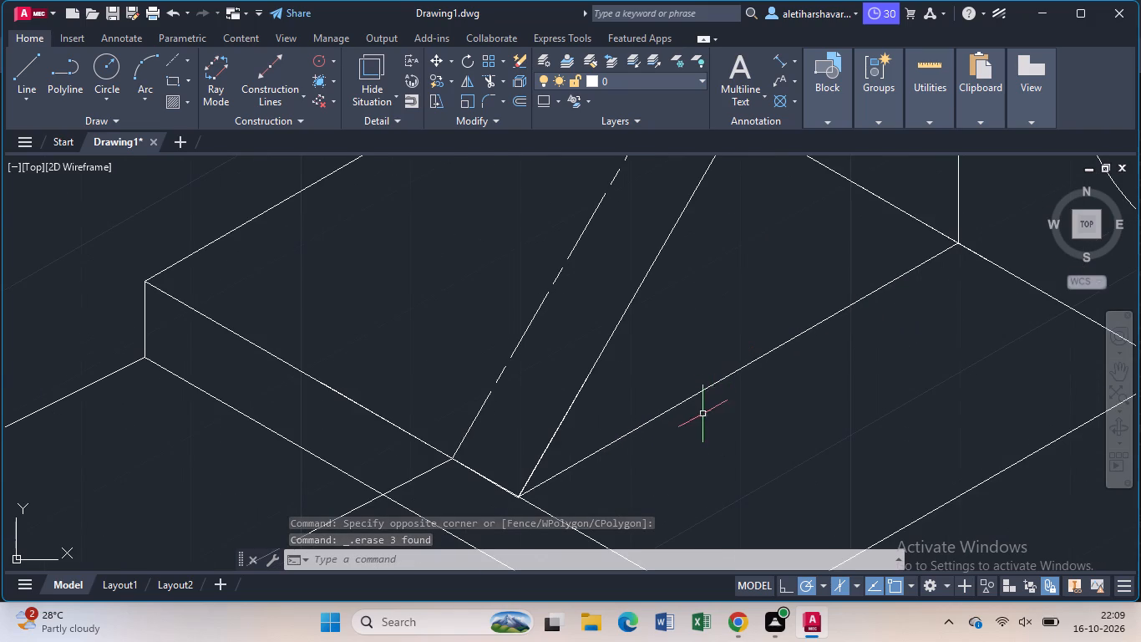
{"action": "middle_click_drag", "start_coordinate": [701, 417], "coordinate": [836, 305]}
{"action": "scroll", "coordinate": [798, 312], "scroll_direction": "up", "scroll_amount": 1}
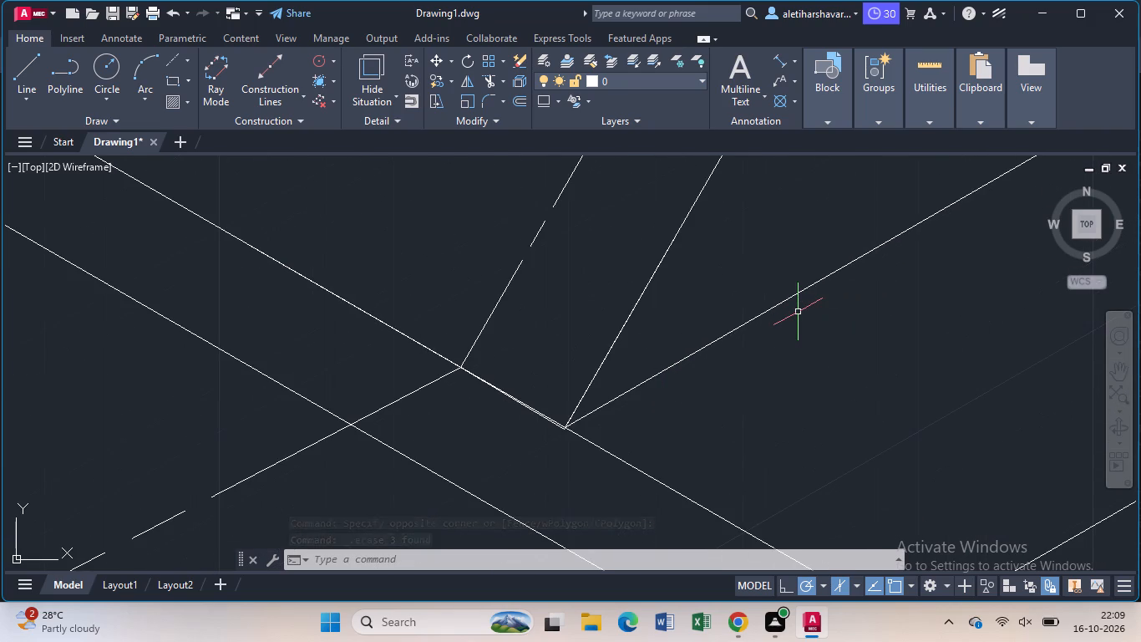
{"action": "type", "text": "tr"}
{"action": "key", "text": "Return"}
{"action": "left_click", "coordinate": [547, 422]}
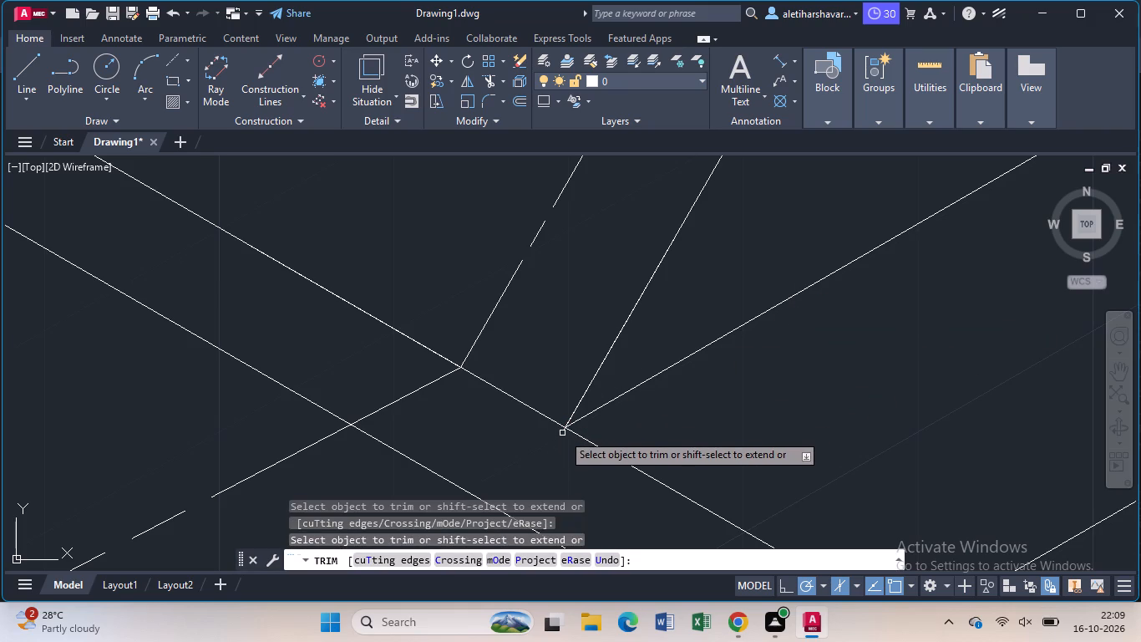
{"action": "left_click", "coordinate": [562, 431]}
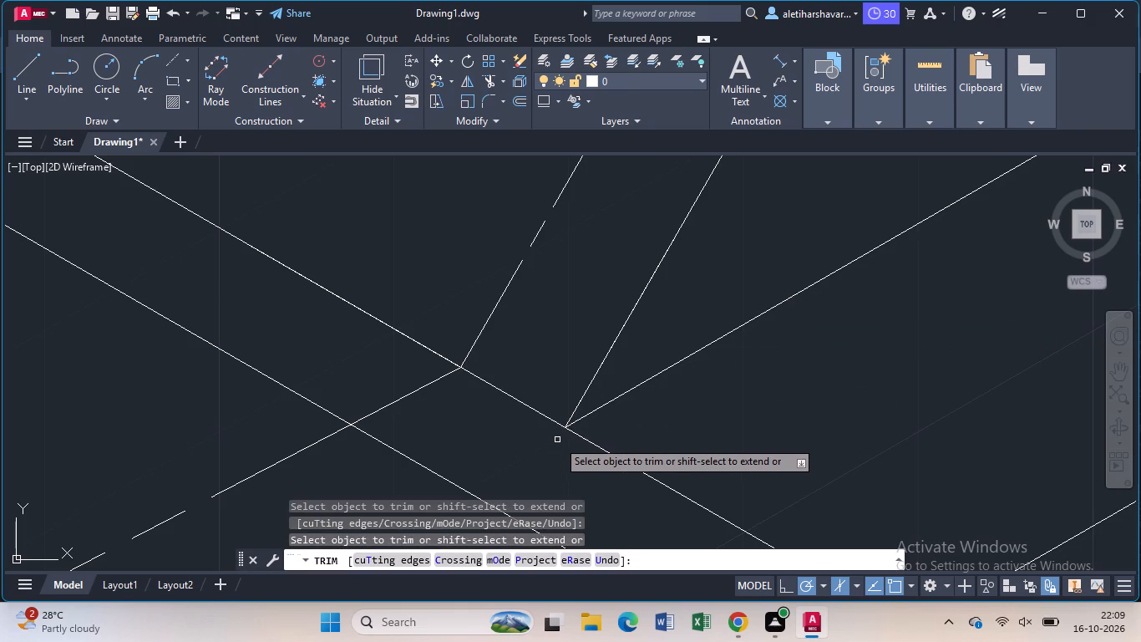
Draw a 12-unit line from the rib's lower front corner along the block's front top edge, continued about 4.9 units parallel to the rib slope.
{"action": "scroll", "coordinate": [557, 440], "scroll_direction": "down", "scroll_amount": 1}
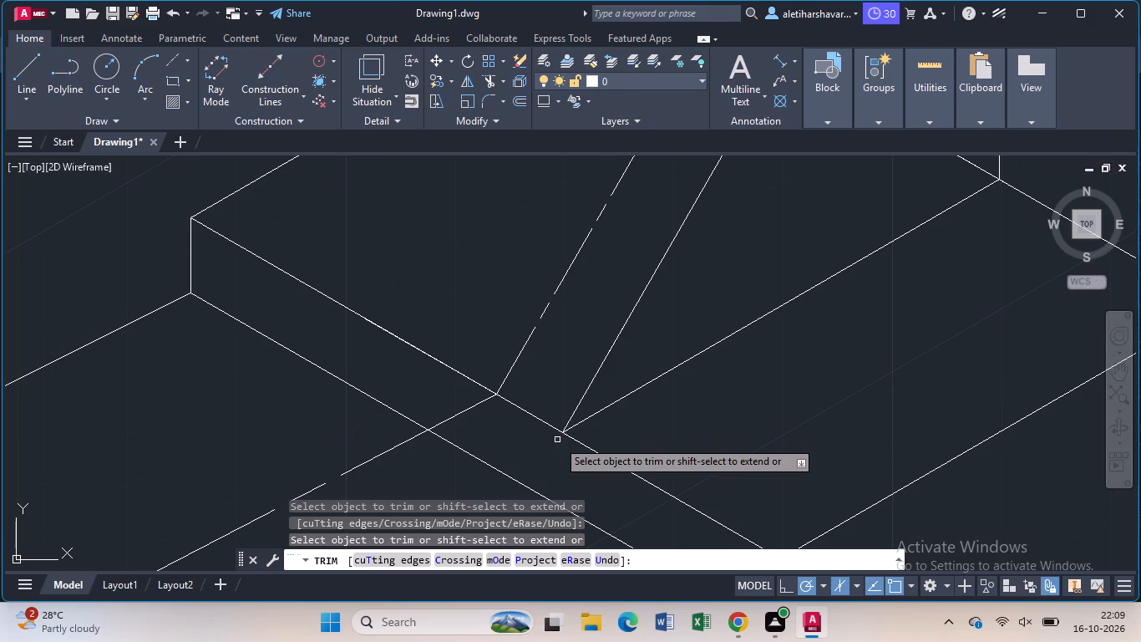
{"action": "key", "text": "l"}
{"action": "key", "text": "Return"}
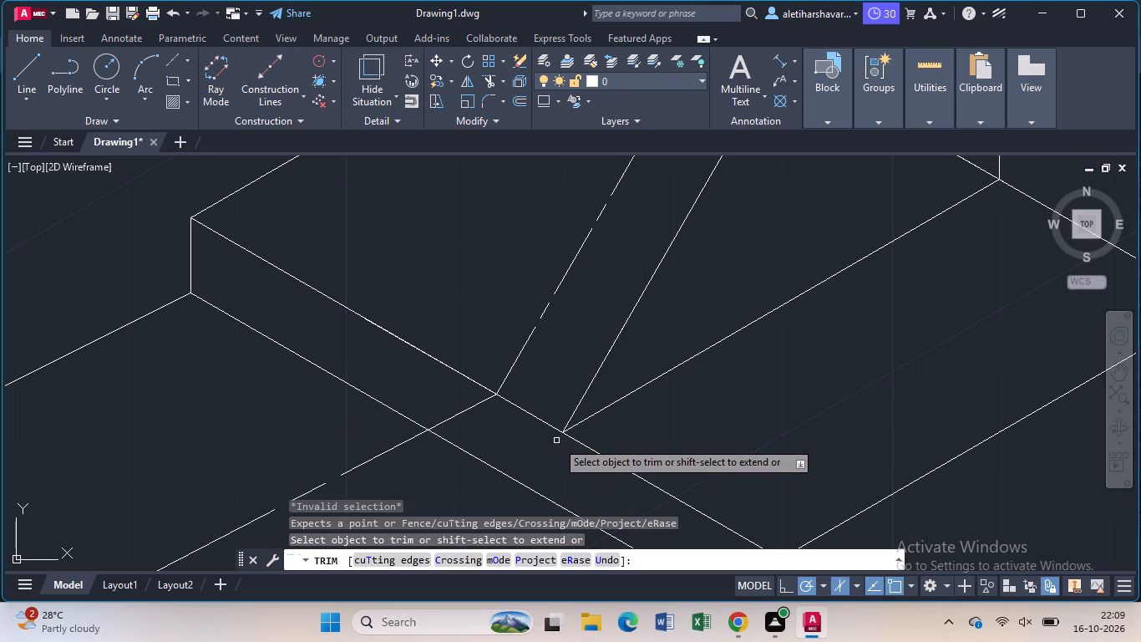
{"action": "key", "text": "Escape"}
{"action": "key", "text": "l"}
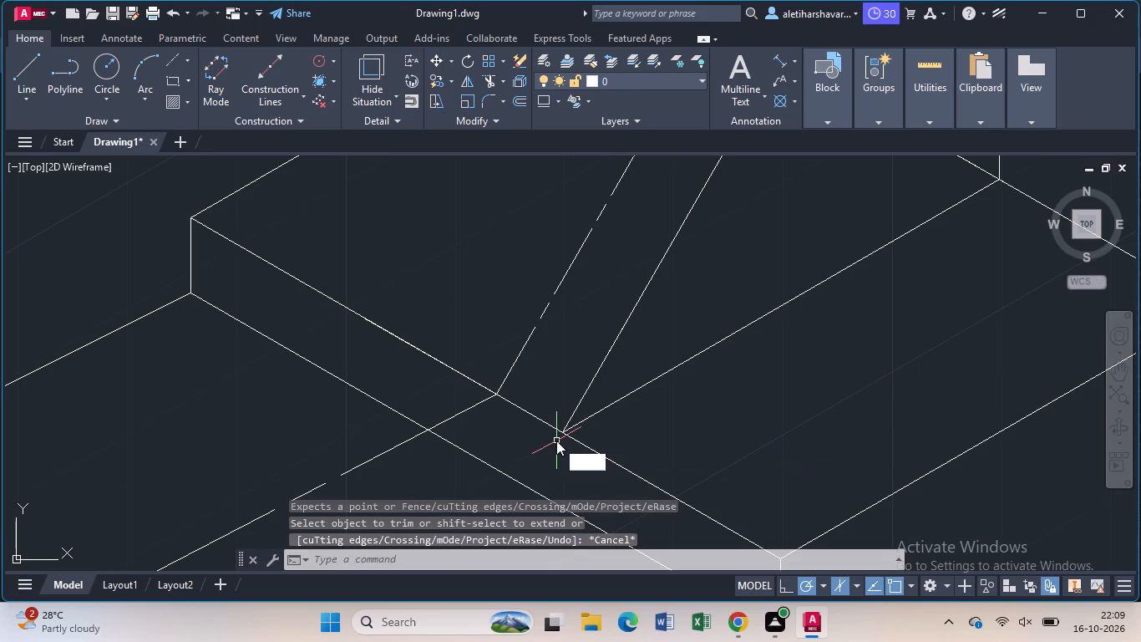
{"action": "key", "text": "Return"}
{"action": "left_click", "coordinate": [560, 434]}
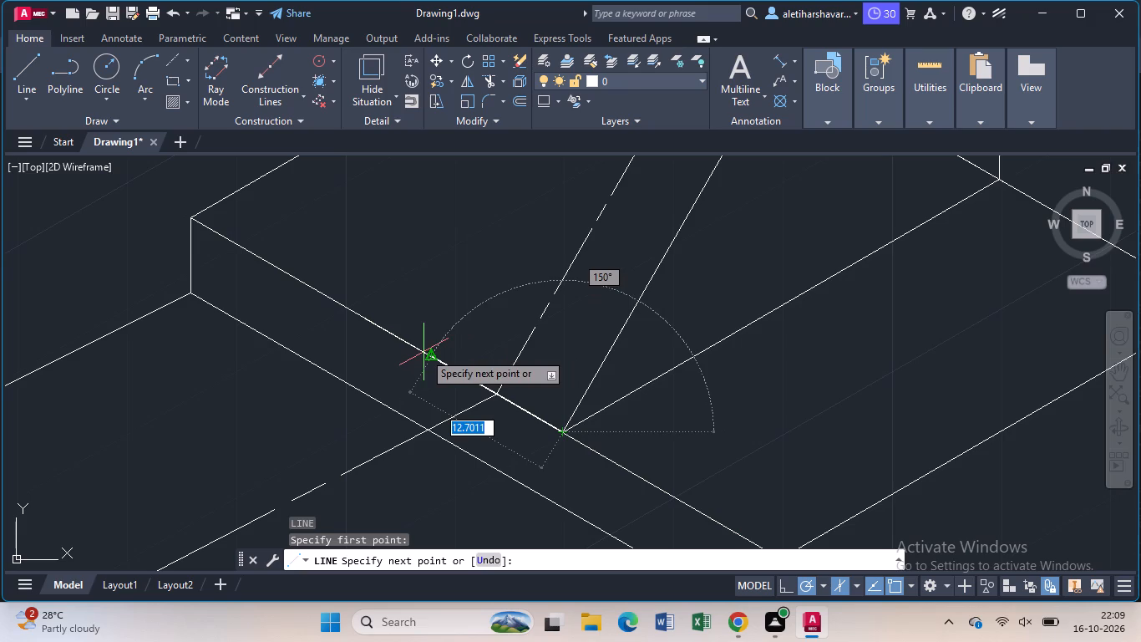
{"action": "type", "text": "12"}
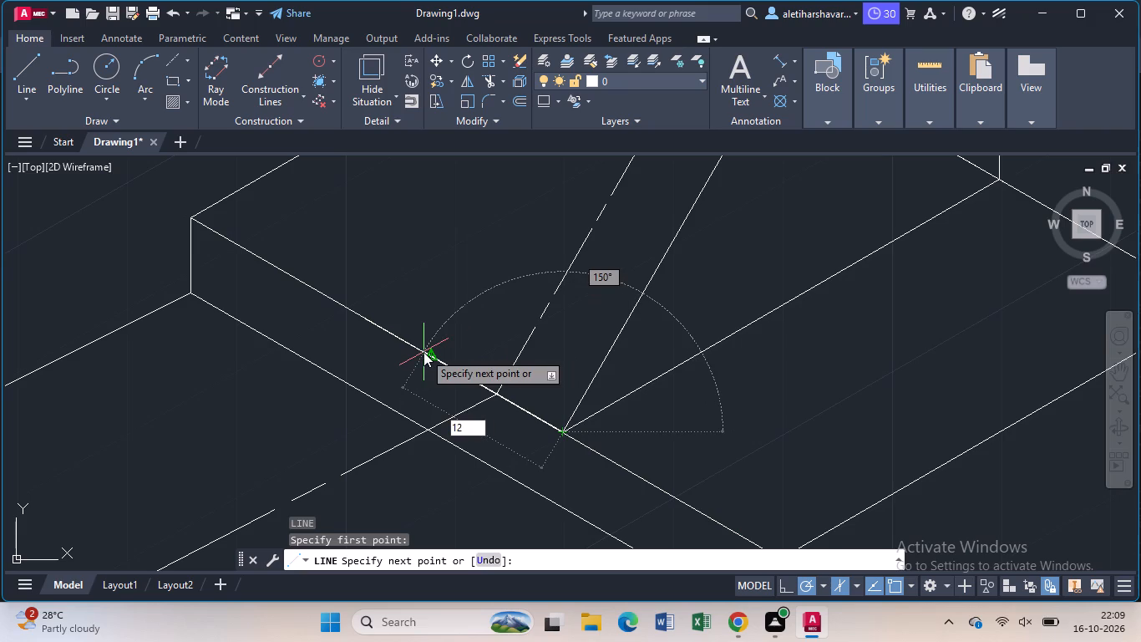
{"action": "key", "text": "Return"}
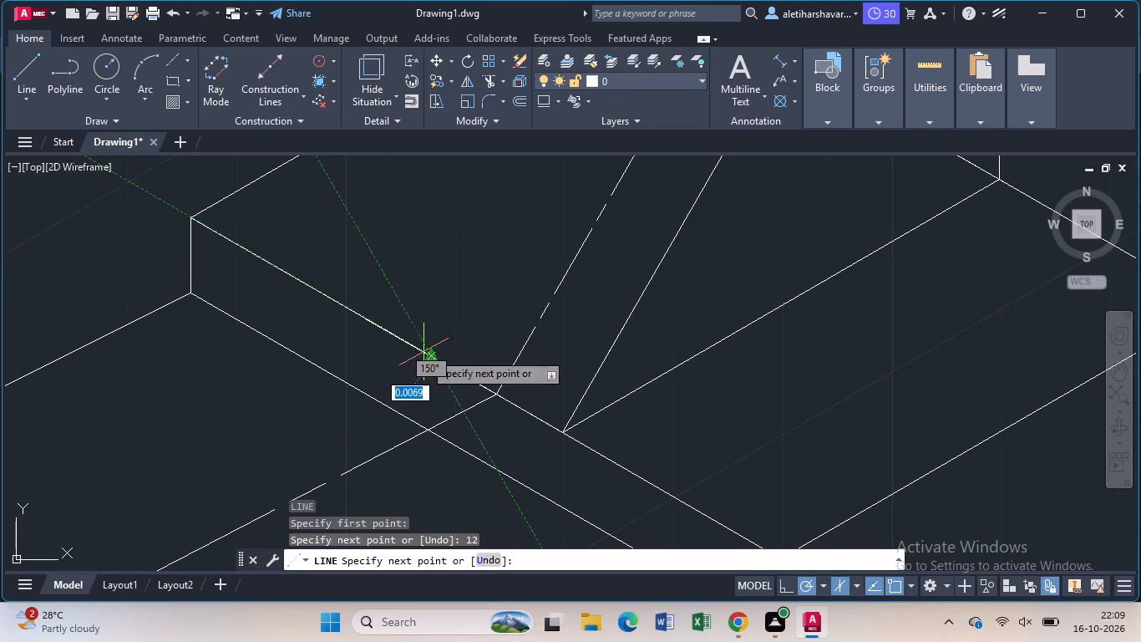
{"action": "left_click", "coordinate": [463, 303]}
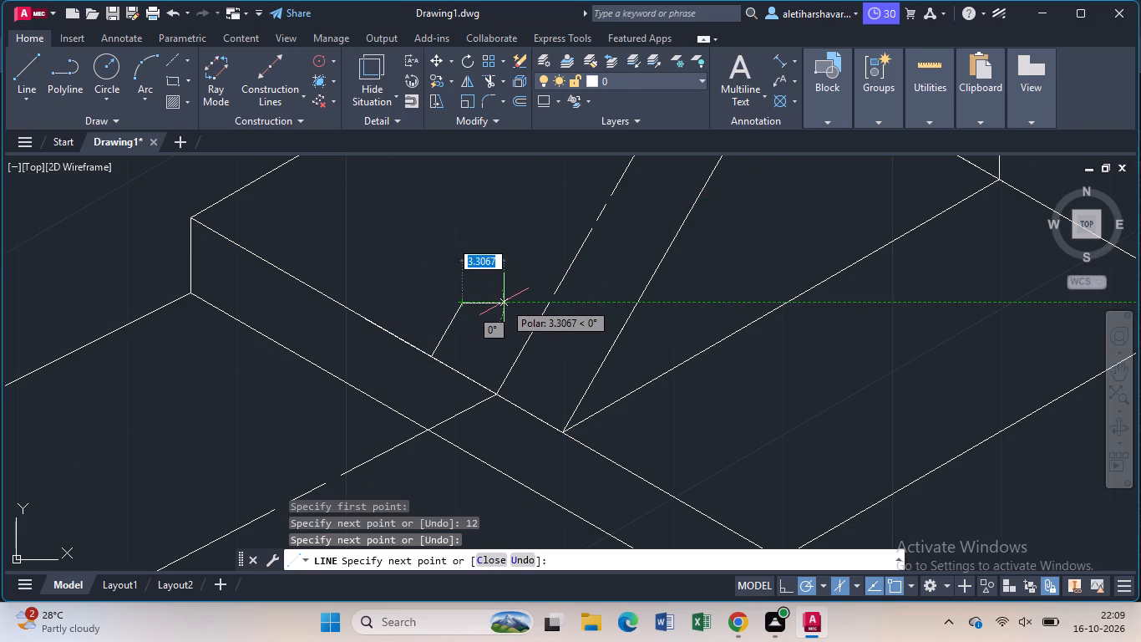
{"action": "key", "text": "Escape"}
Copy the rib's sloping edge from its lower front corner to the far end of the 12-unit line.
{"action": "left_click", "coordinate": [578, 400]}
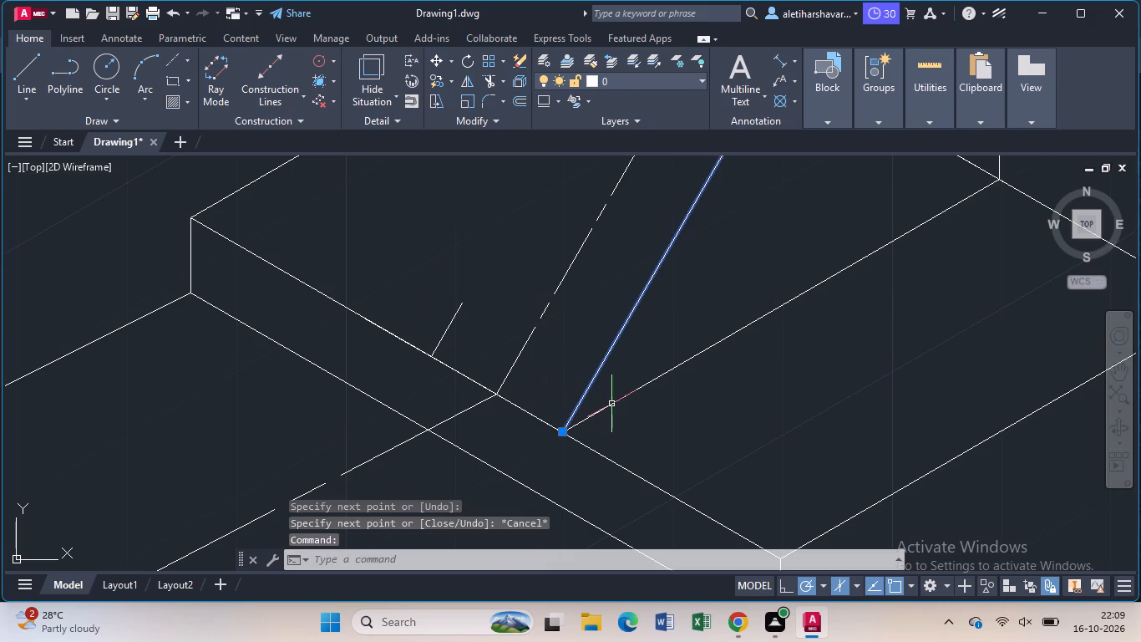
{"action": "scroll", "coordinate": [616, 403], "scroll_direction": "down", "scroll_amount": 1}
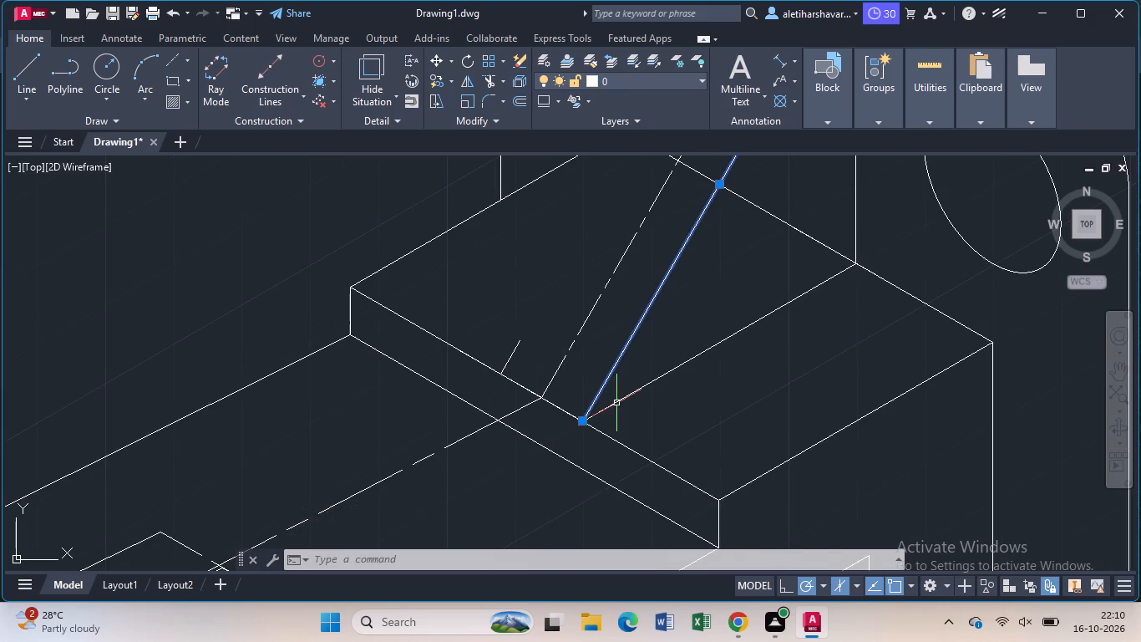
{"action": "type", "text": "co"}
{"action": "key", "text": "Return"}
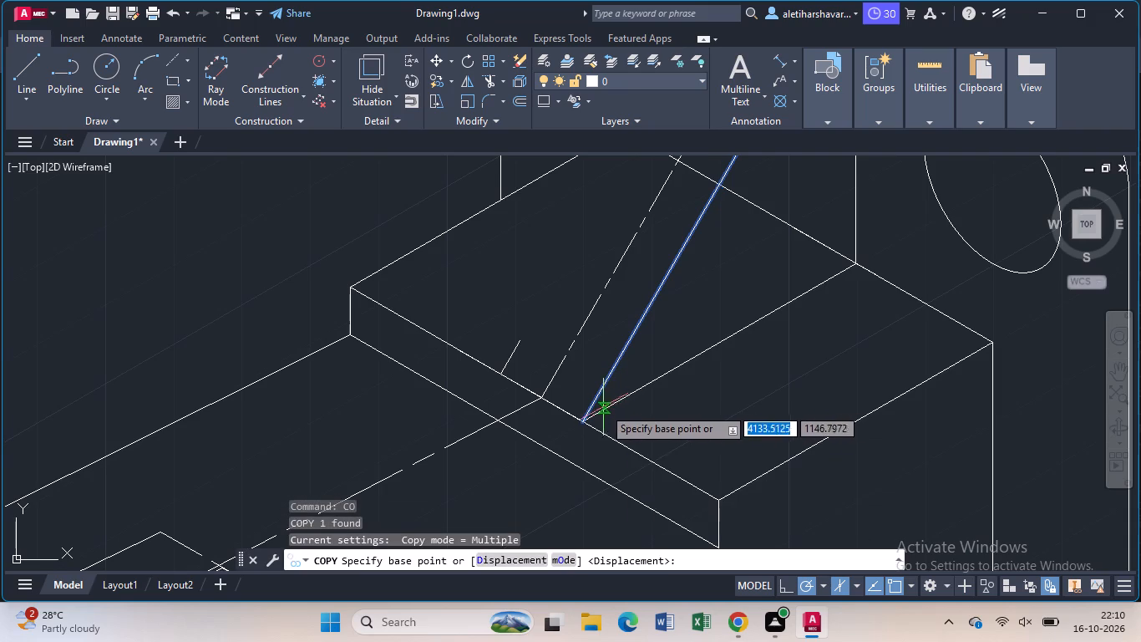
{"action": "left_click", "coordinate": [586, 419]}
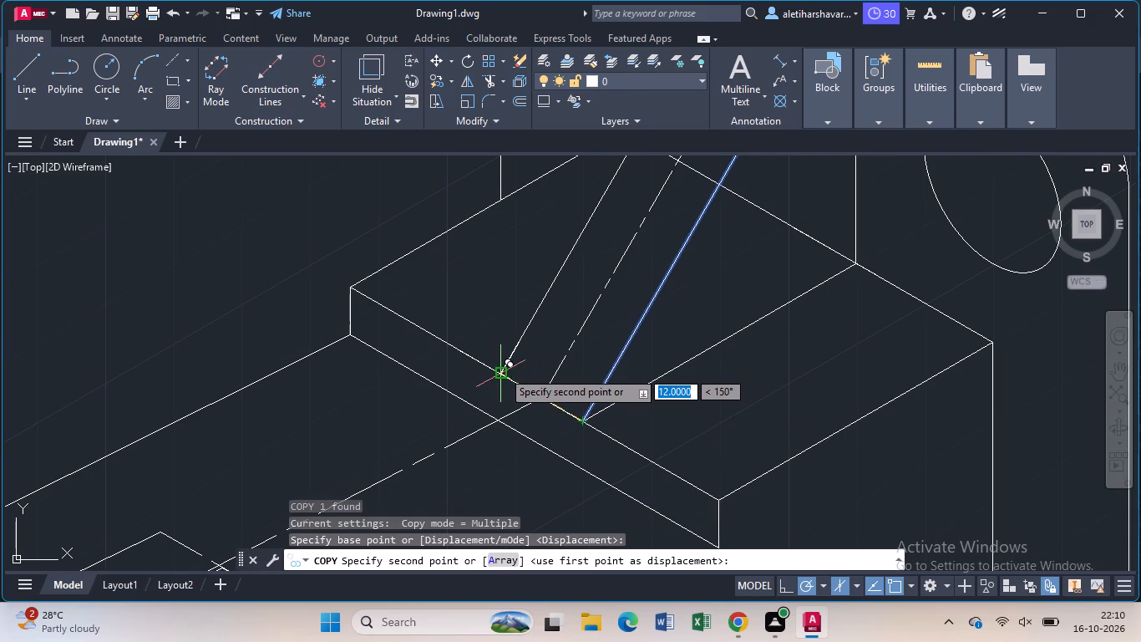
{"action": "scroll", "coordinate": [502, 370], "scroll_direction": "up", "scroll_amount": 2}
{"action": "left_click", "coordinate": [489, 378]}
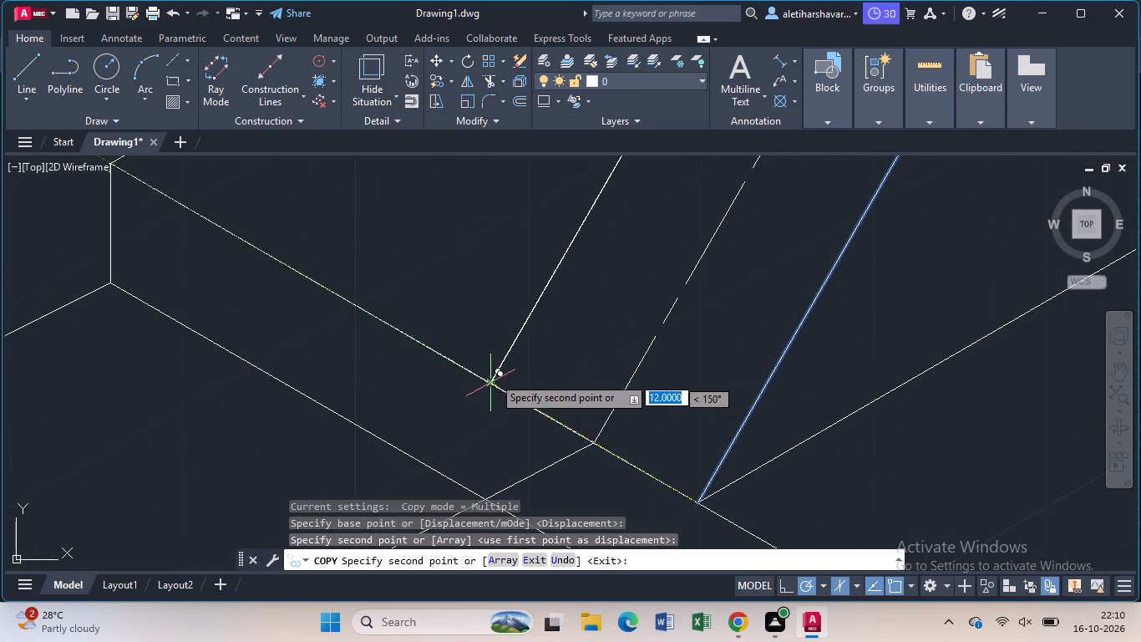
{"action": "key", "text": "Escape"}
Check the centre-to-centre distance between the plate's two holes with a temporary line.
{"action": "scroll", "coordinate": [551, 368], "scroll_direction": "down", "scroll_amount": 1}
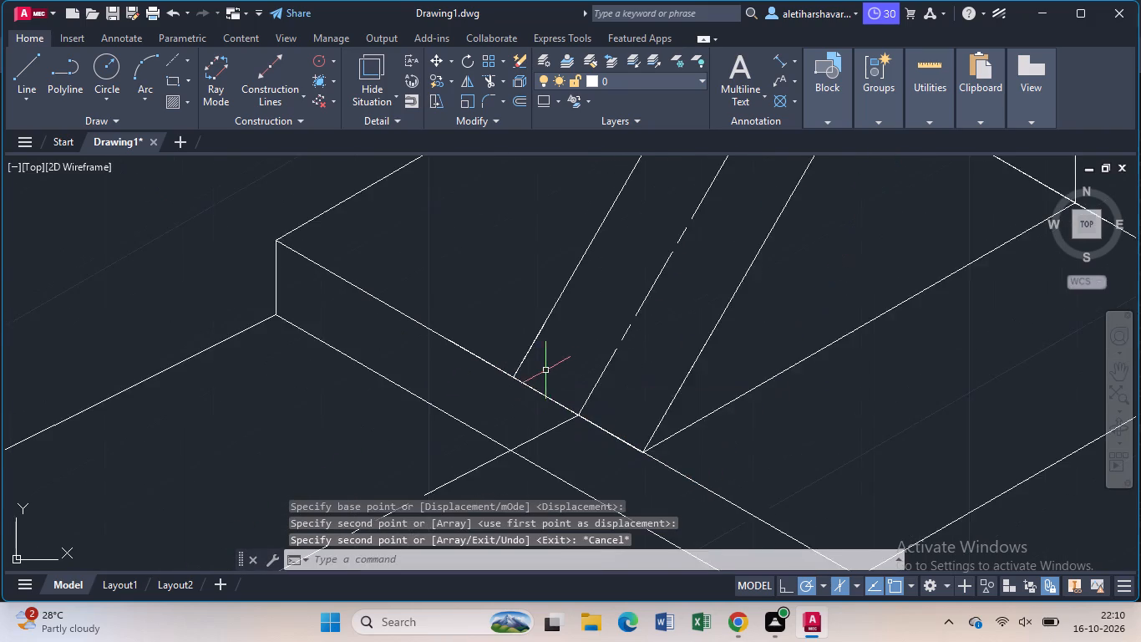
{"action": "scroll", "coordinate": [544, 372], "scroll_direction": "down", "scroll_amount": 3}
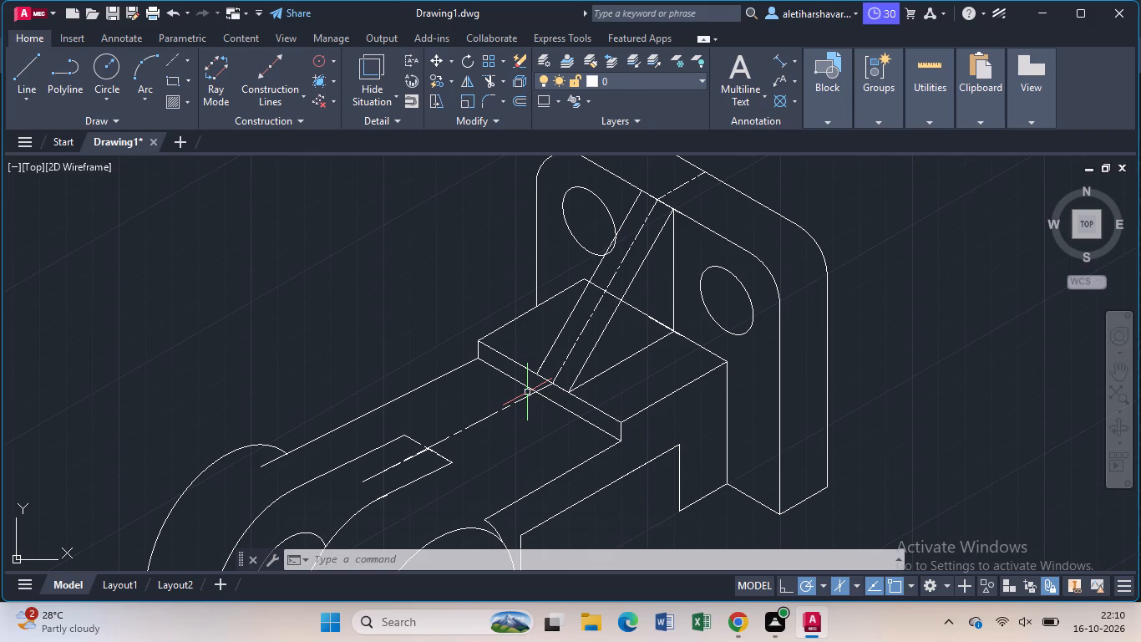
{"action": "key", "text": "l"}
{"action": "key", "text": "Return"}
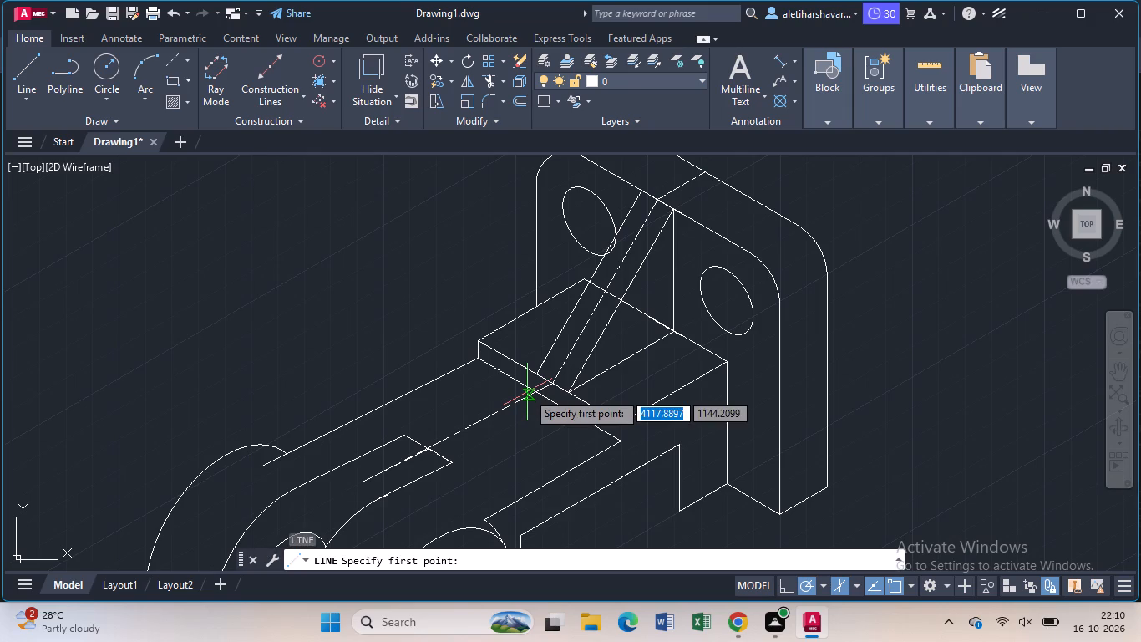
{"action": "left_click", "coordinate": [593, 221]}
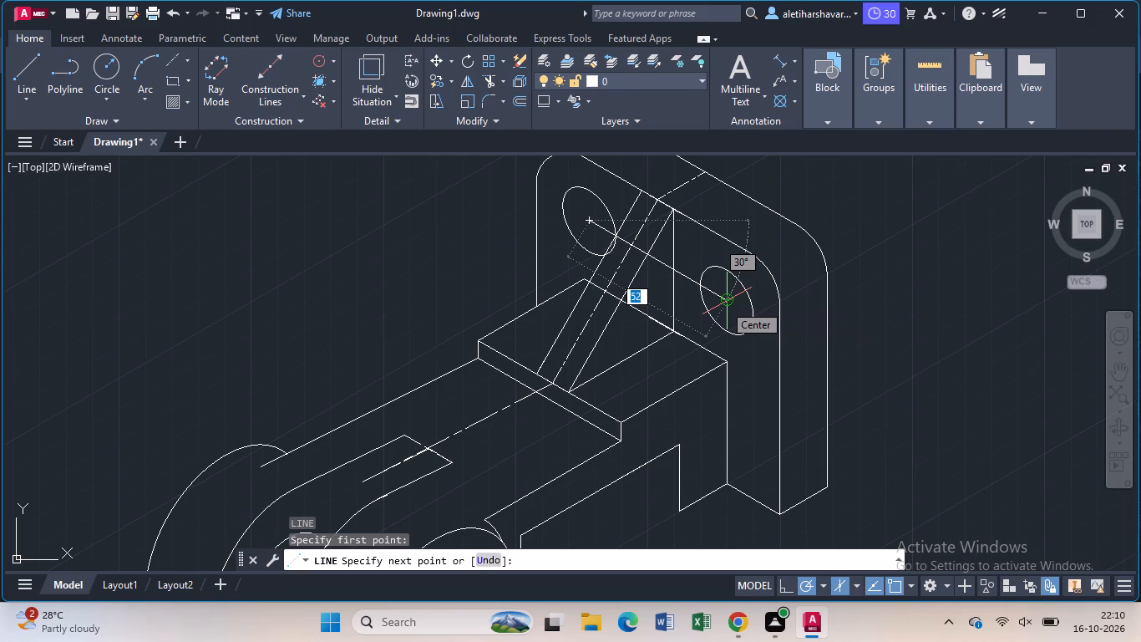
{"action": "key", "text": "Escape"}
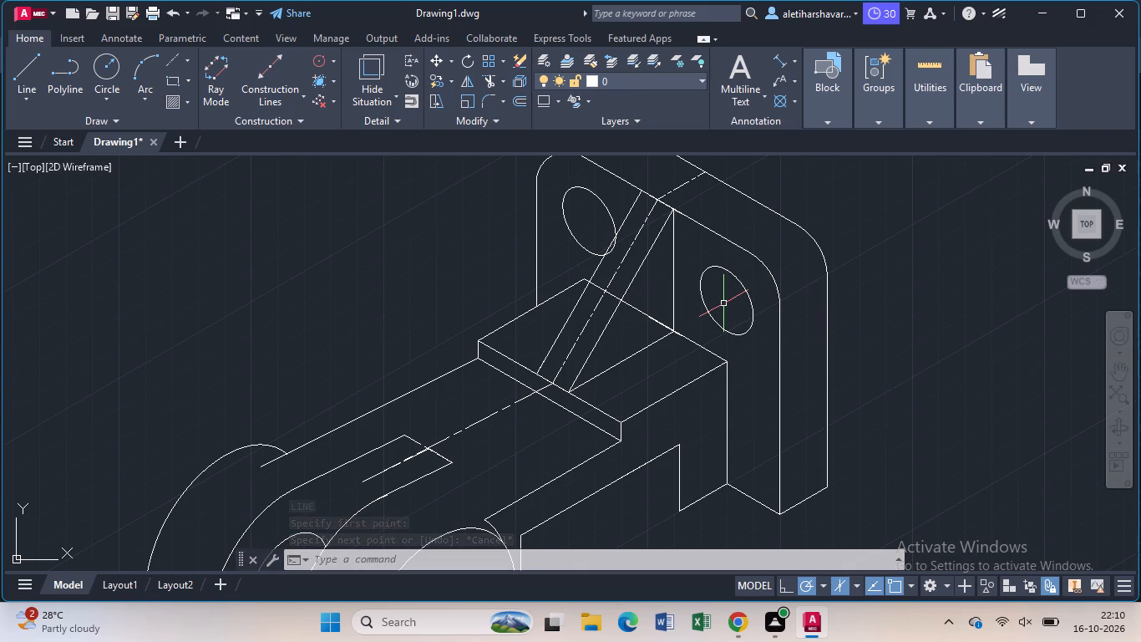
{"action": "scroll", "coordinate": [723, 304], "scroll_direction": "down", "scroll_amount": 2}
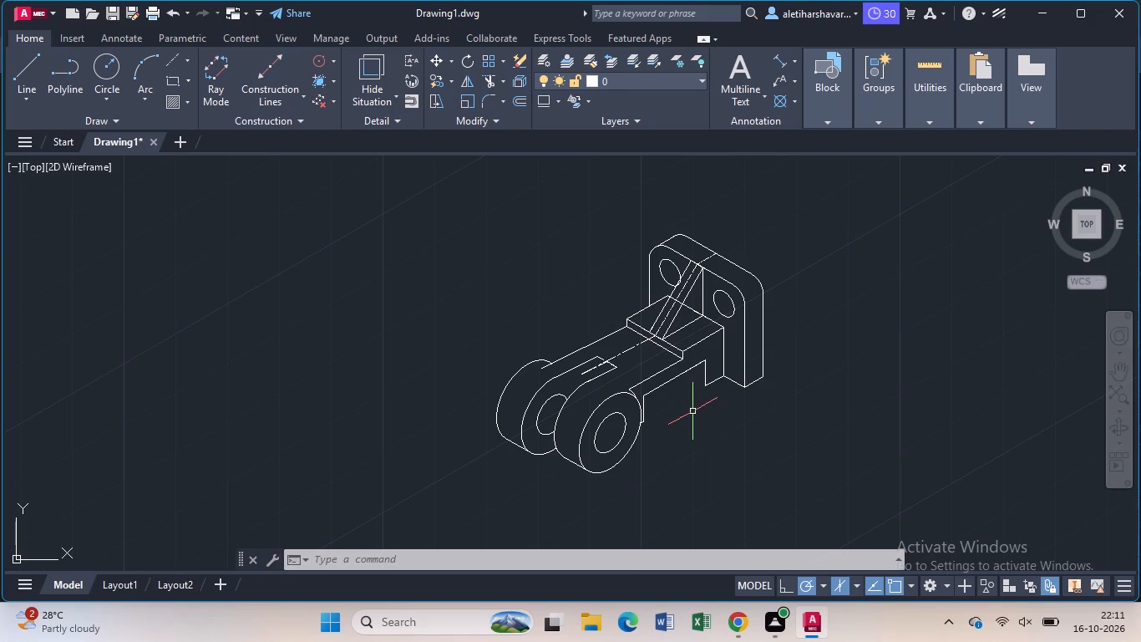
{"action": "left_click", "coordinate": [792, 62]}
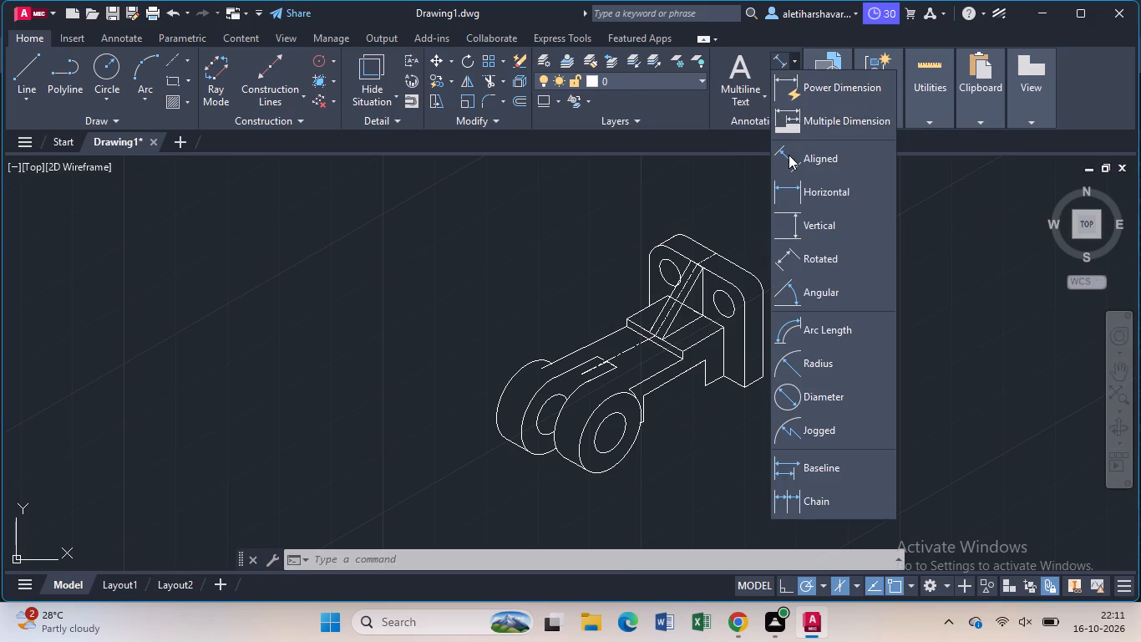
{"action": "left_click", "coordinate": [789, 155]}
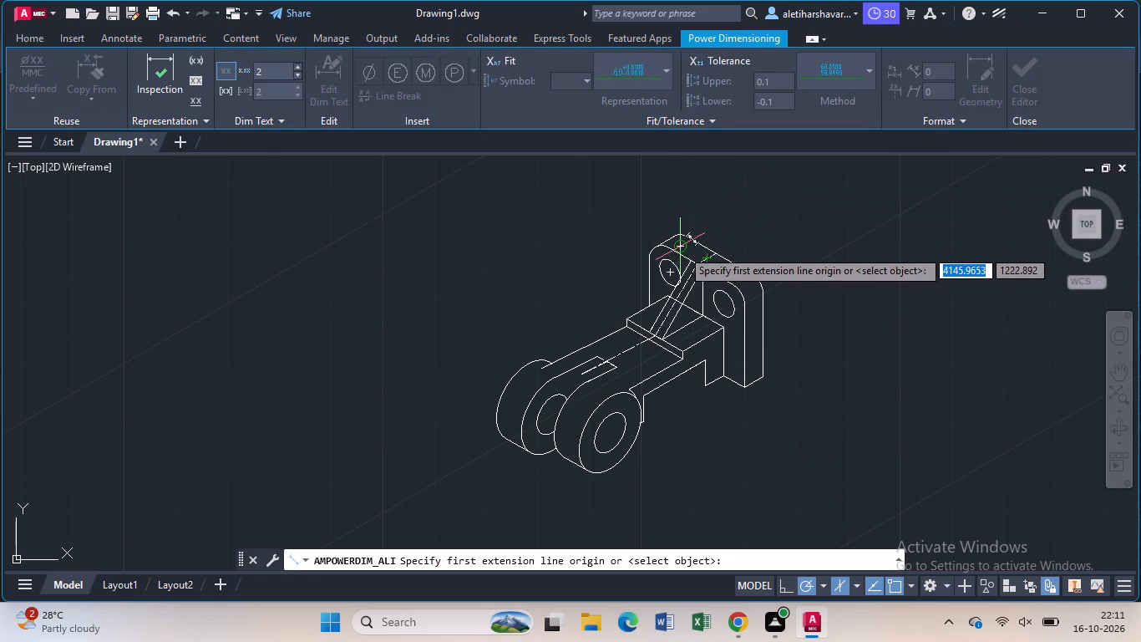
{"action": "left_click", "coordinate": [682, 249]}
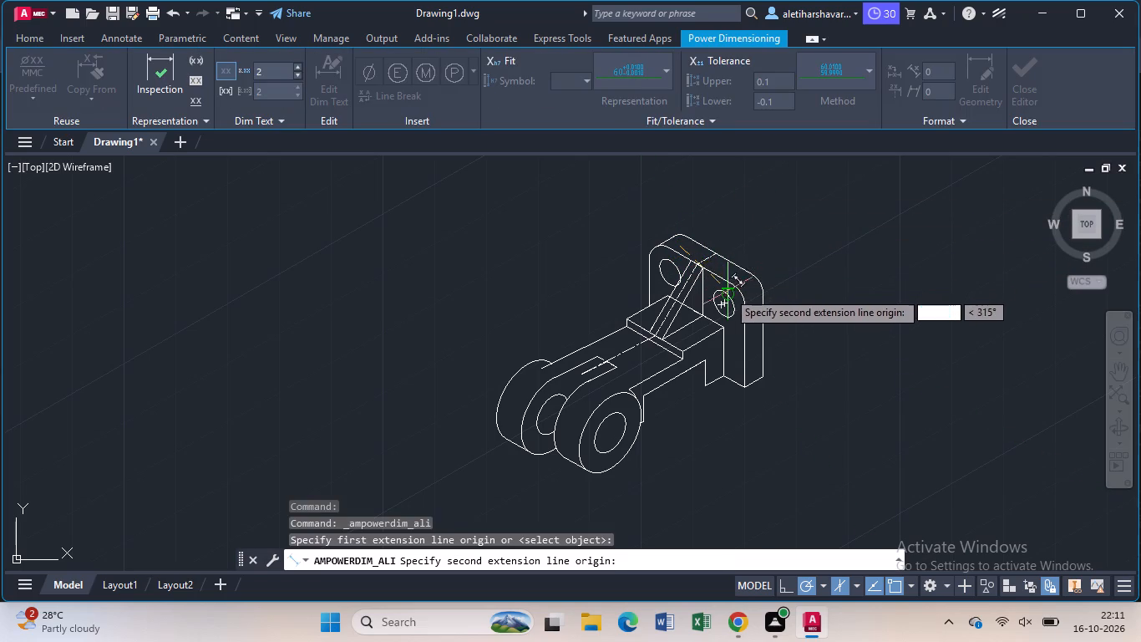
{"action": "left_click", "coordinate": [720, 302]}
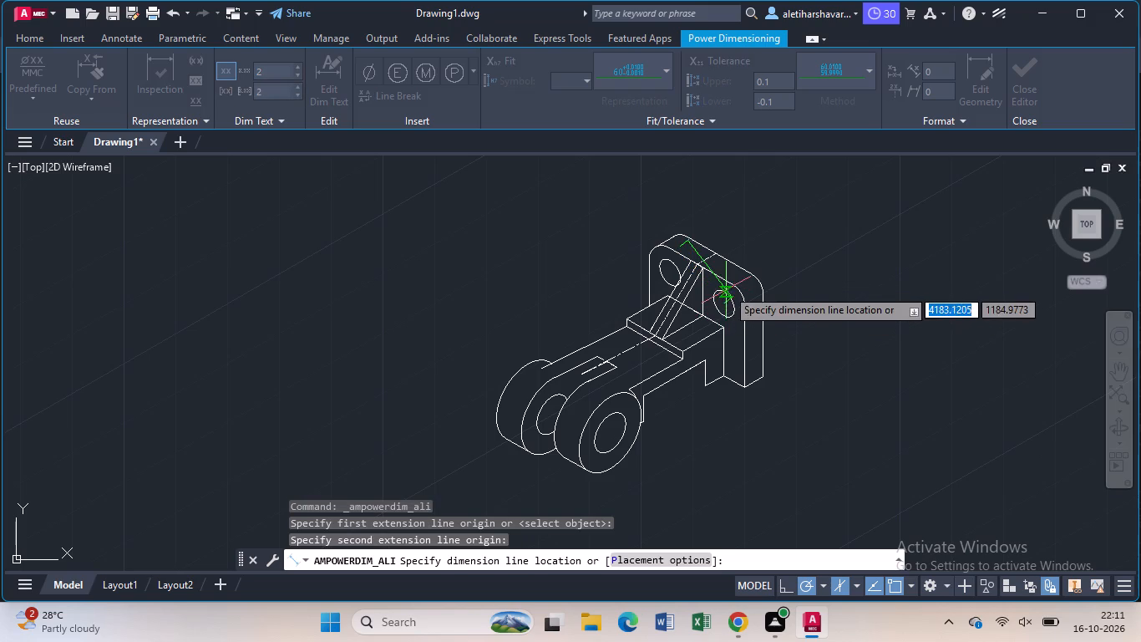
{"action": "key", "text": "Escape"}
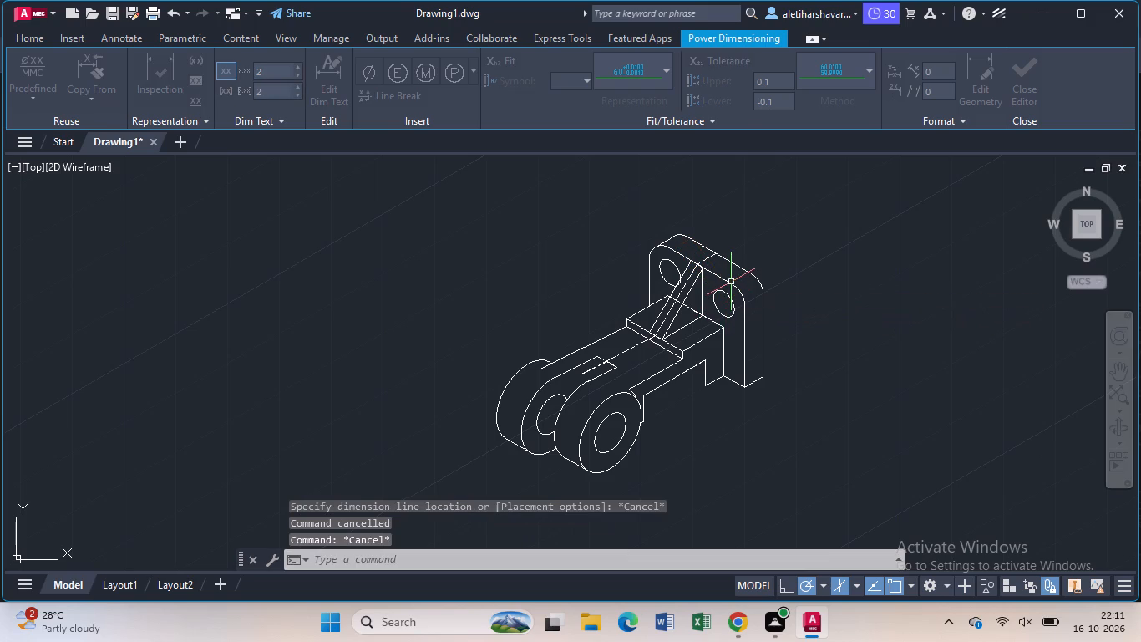
Add an aligned dimension between the centres of the plate's two holes, placed above the plate's top edge.
{"action": "left_click", "coordinate": [778, 59]}
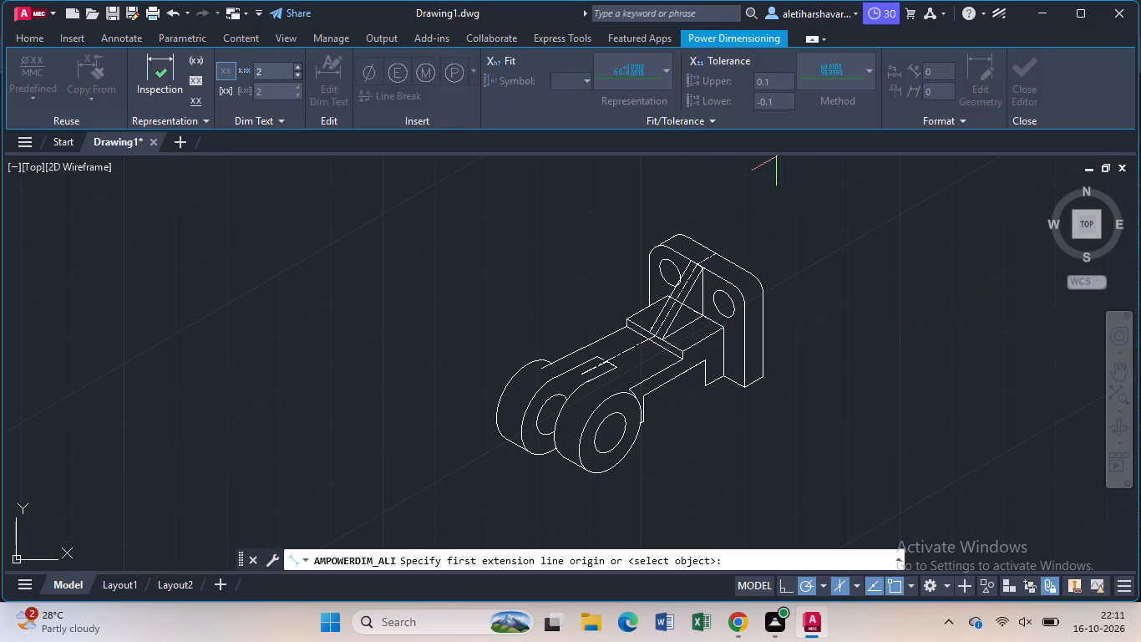
{"action": "left_click", "coordinate": [669, 272]}
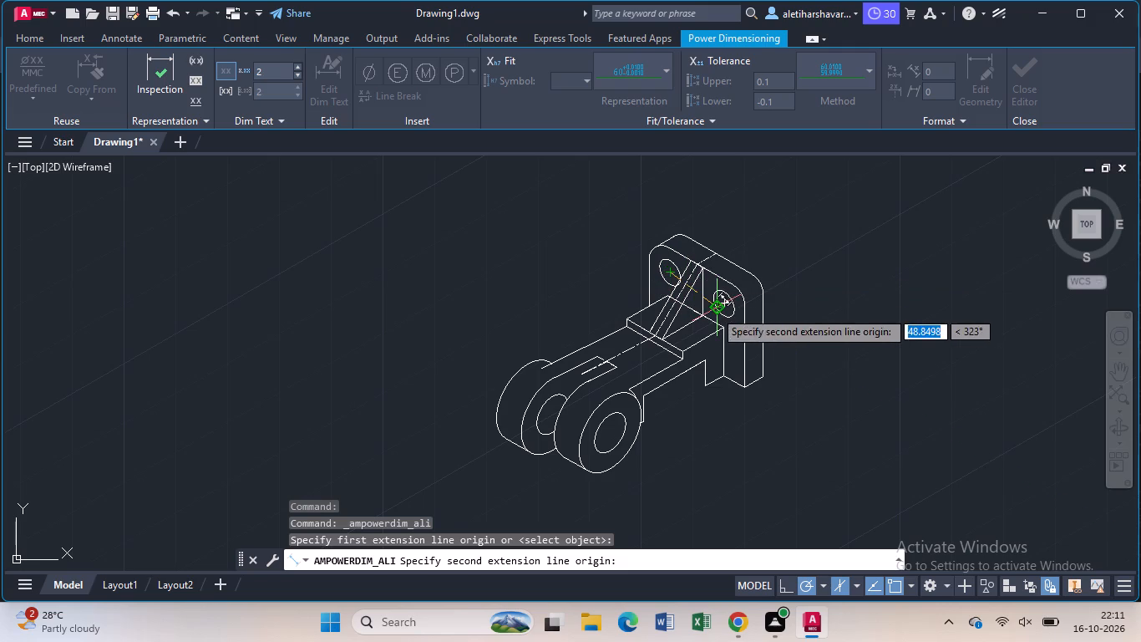
{"action": "left_click", "coordinate": [727, 303]}
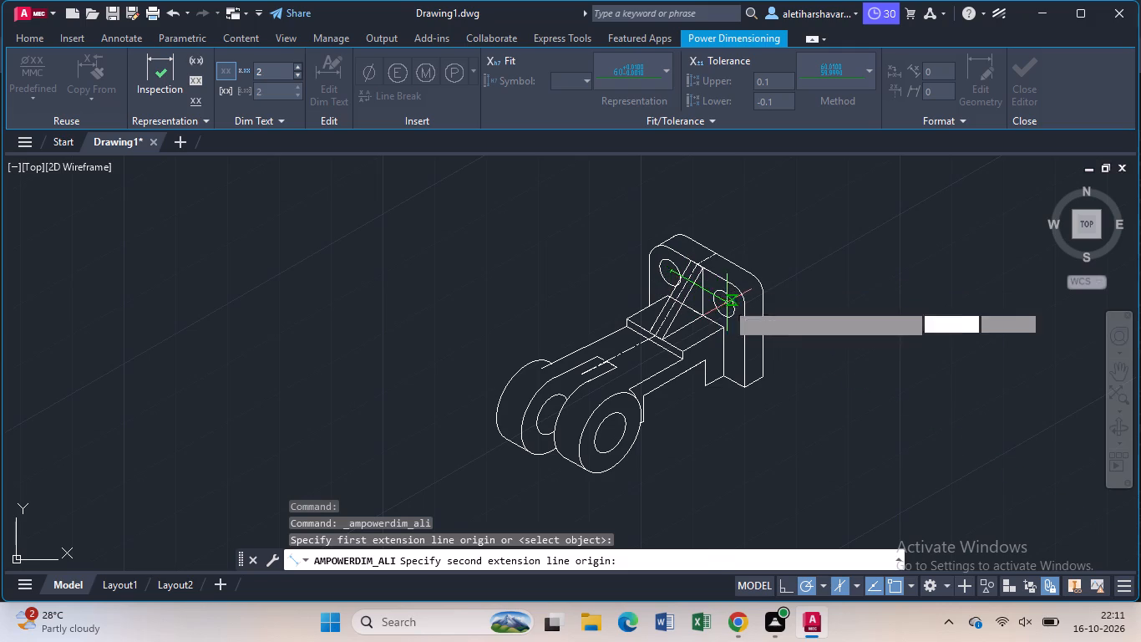
{"action": "left_click", "coordinate": [747, 251]}
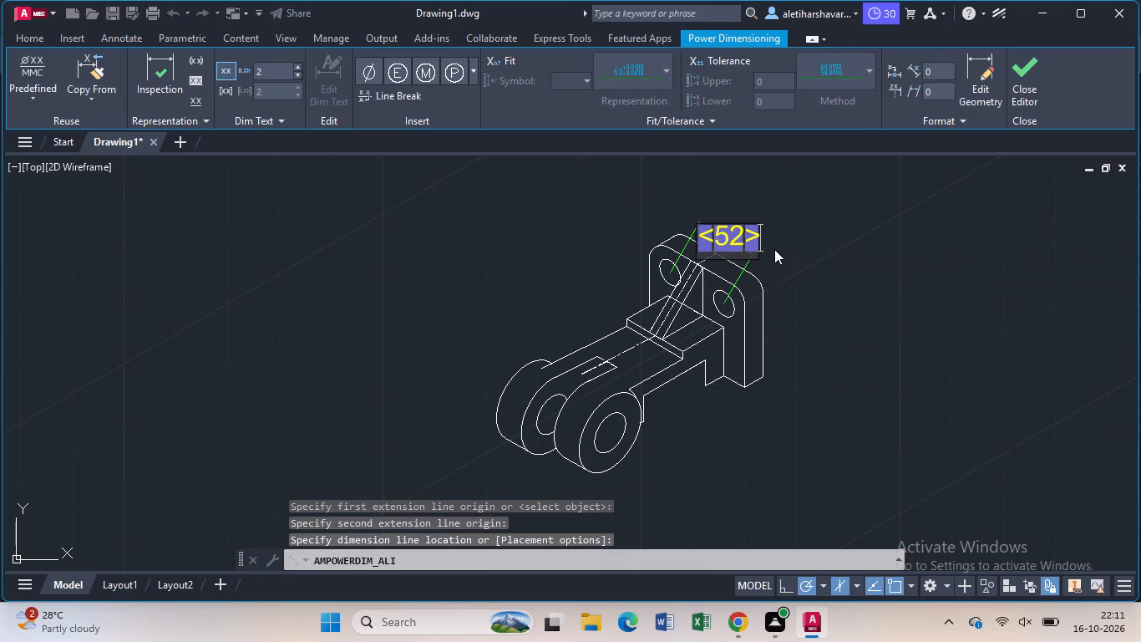
{"action": "key", "text": "Return"}
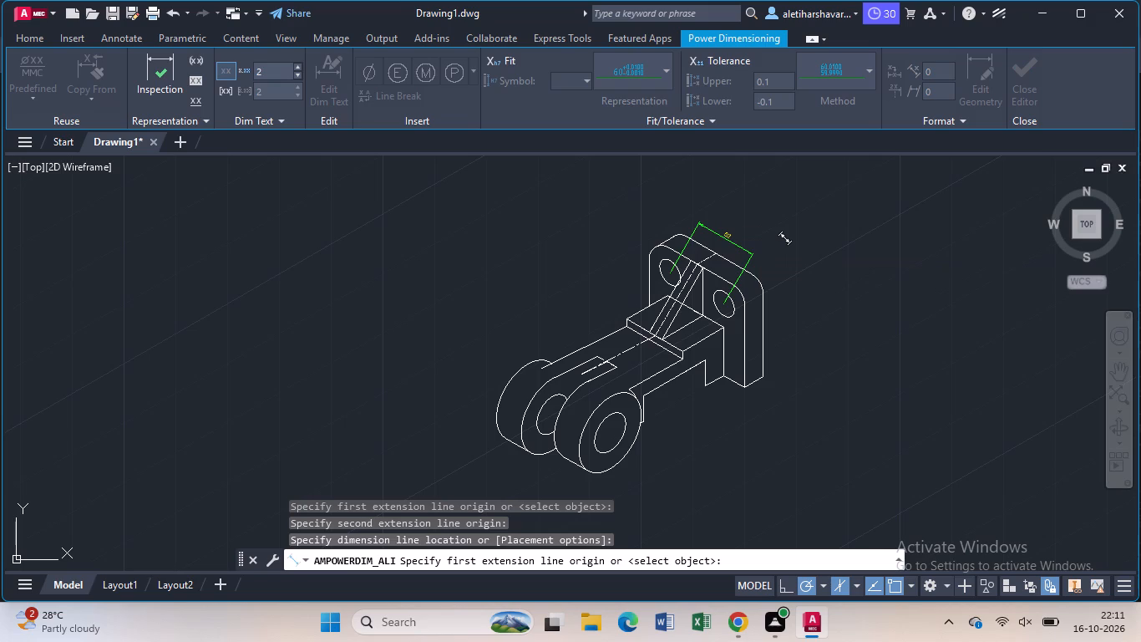
Add an aligned dimension from the lower end of the short vertical beside the forked arm to the block's near lower corner, placed below.
{"action": "left_click", "coordinate": [644, 419]}
{"action": "left_click", "coordinate": [707, 387]}
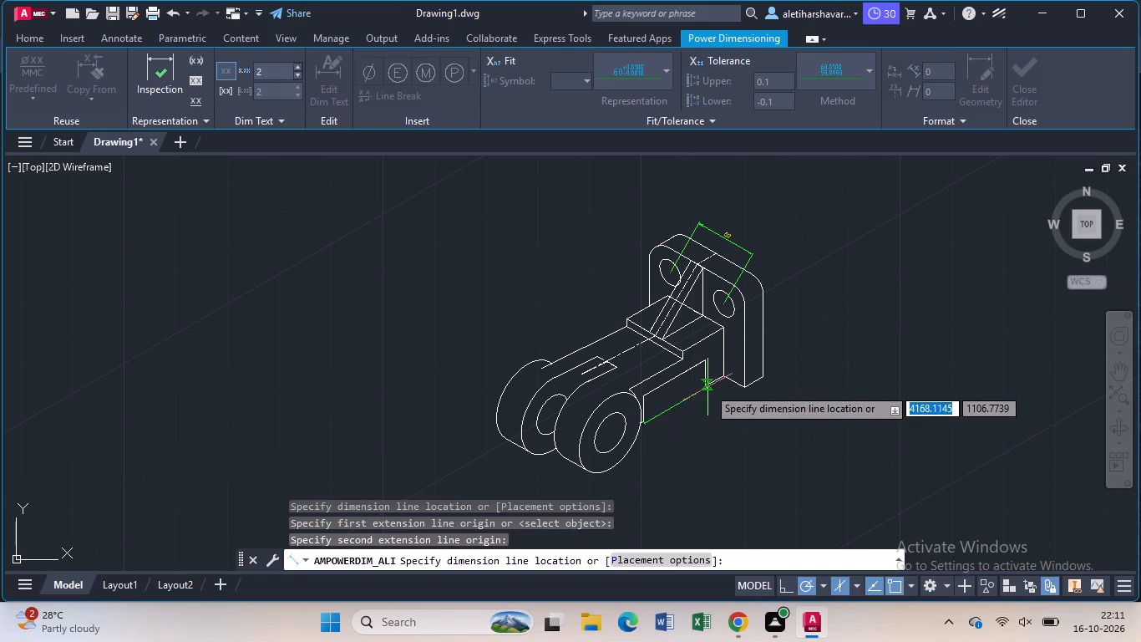
{"action": "left_click", "coordinate": [717, 406]}
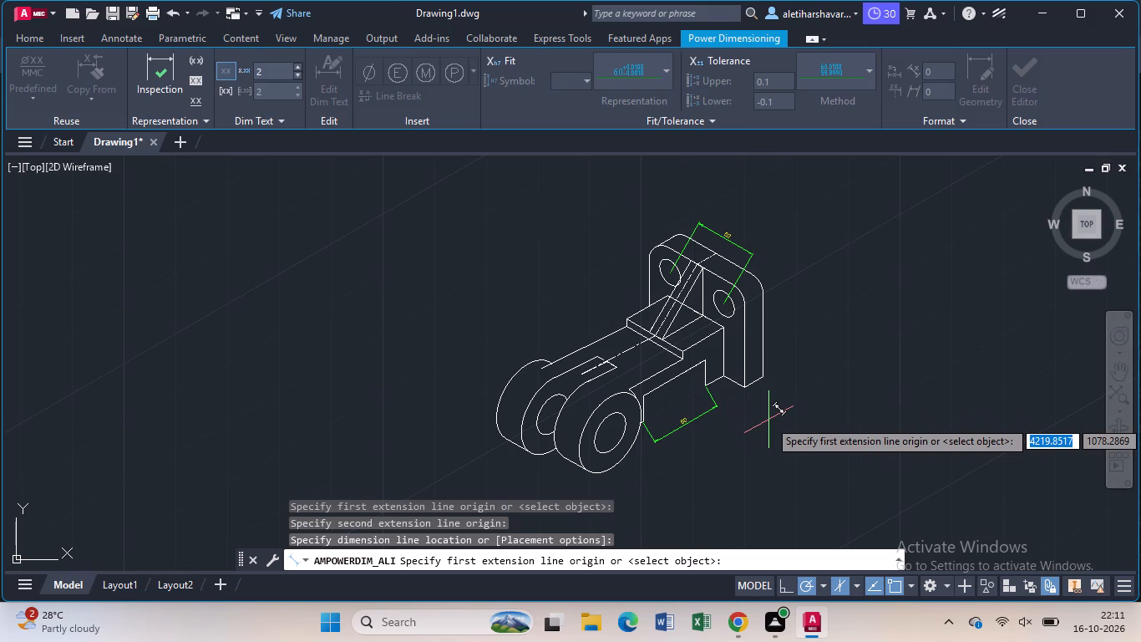
Add an aligned dimension along the plate's bottom front edge, from the block's lower corner to the plate's outer corner.
{"action": "scroll", "coordinate": [723, 376], "scroll_direction": "up", "scroll_amount": 2}
{"action": "left_click", "coordinate": [722, 376]}
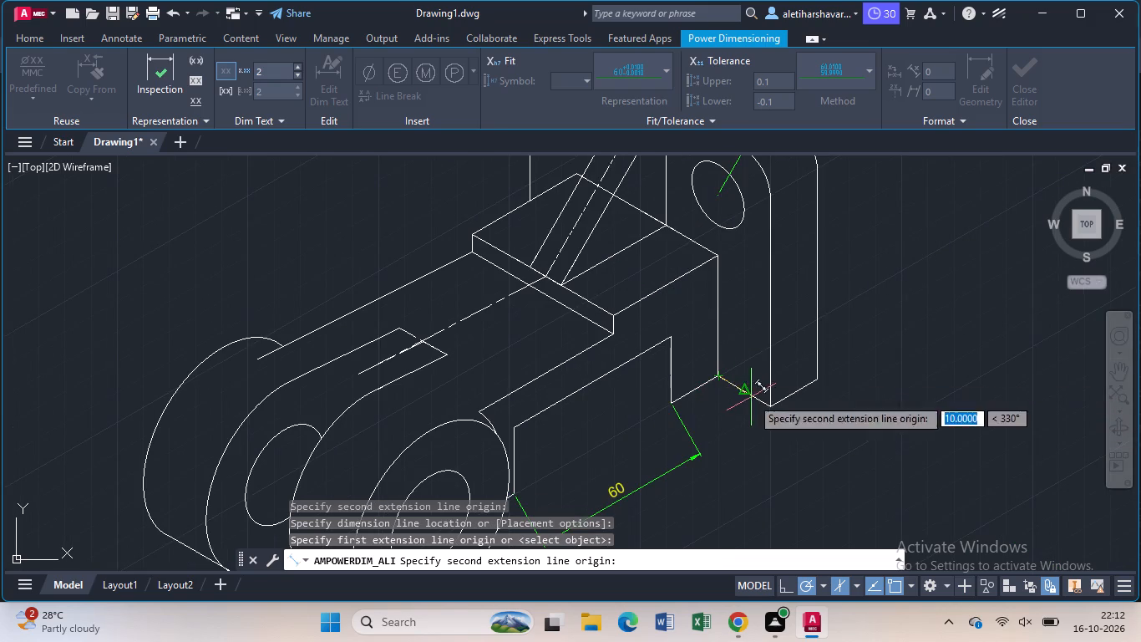
{"action": "left_click", "coordinate": [768, 407]}
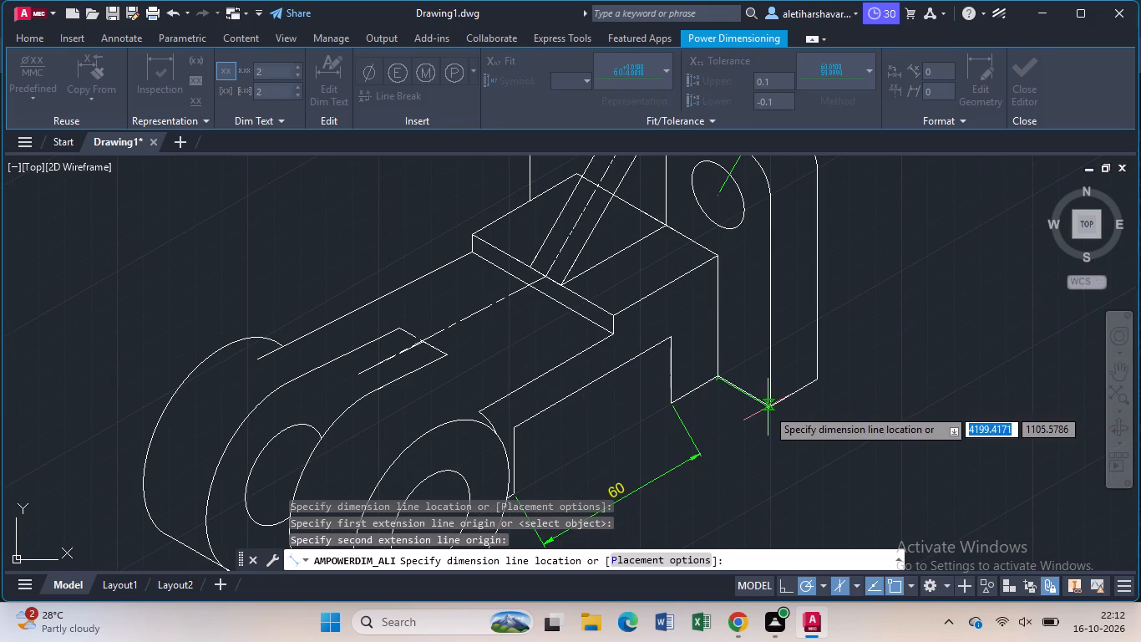
{"action": "left_click", "coordinate": [748, 414]}
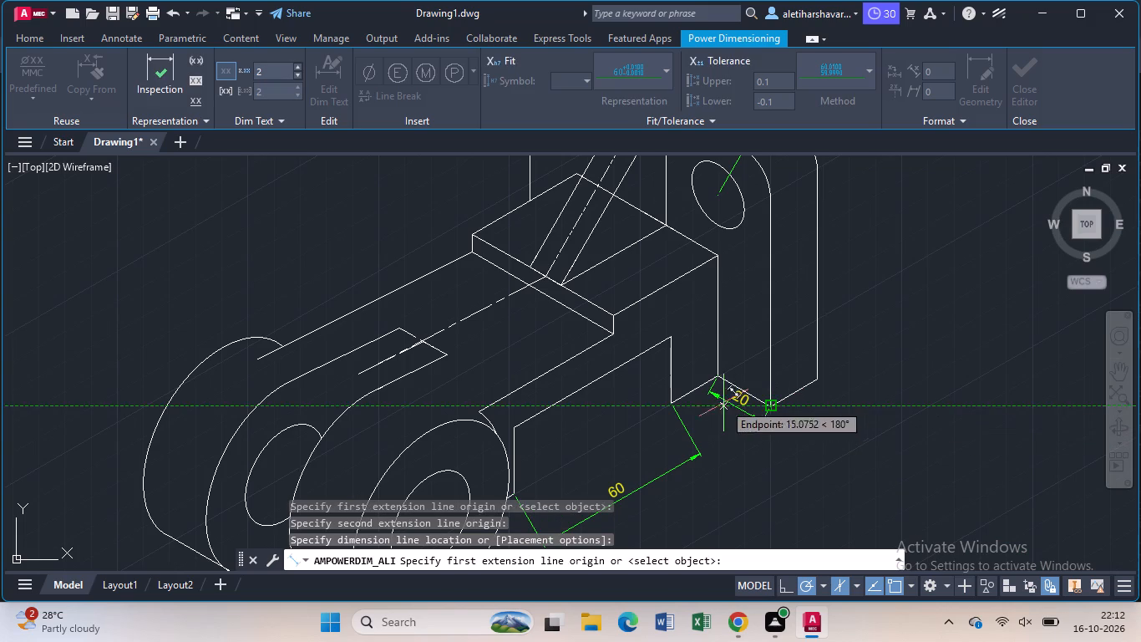
Add an aligned dimension along the block's short bottom edge, from its near lower corner to the plate, placed just below.
{"action": "left_click", "coordinate": [674, 405]}
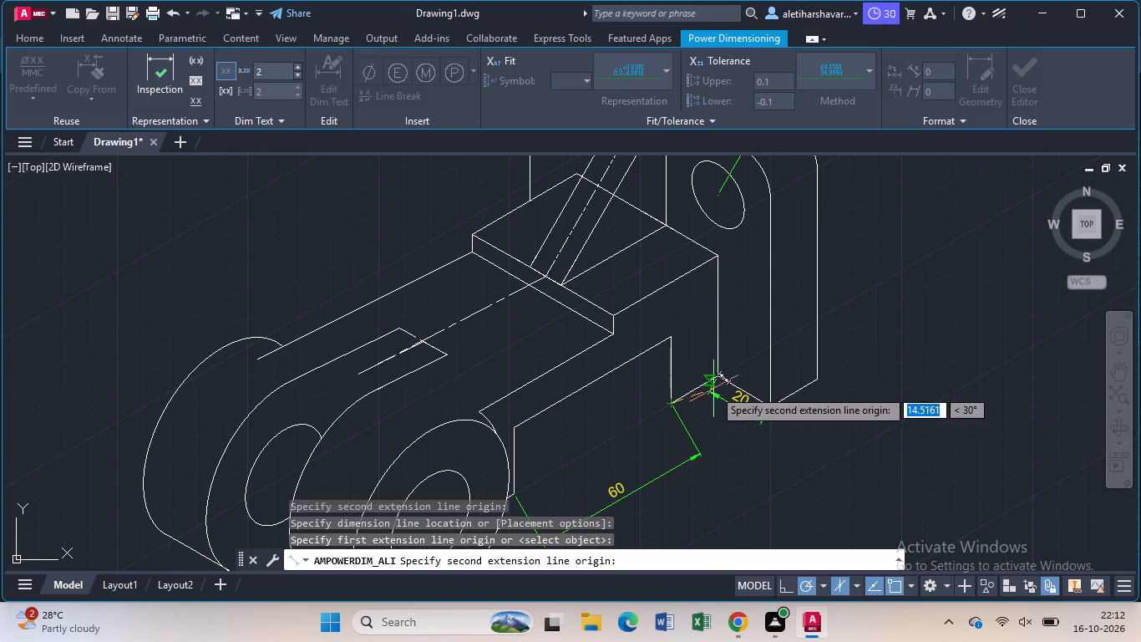
{"action": "left_click", "coordinate": [718, 380]}
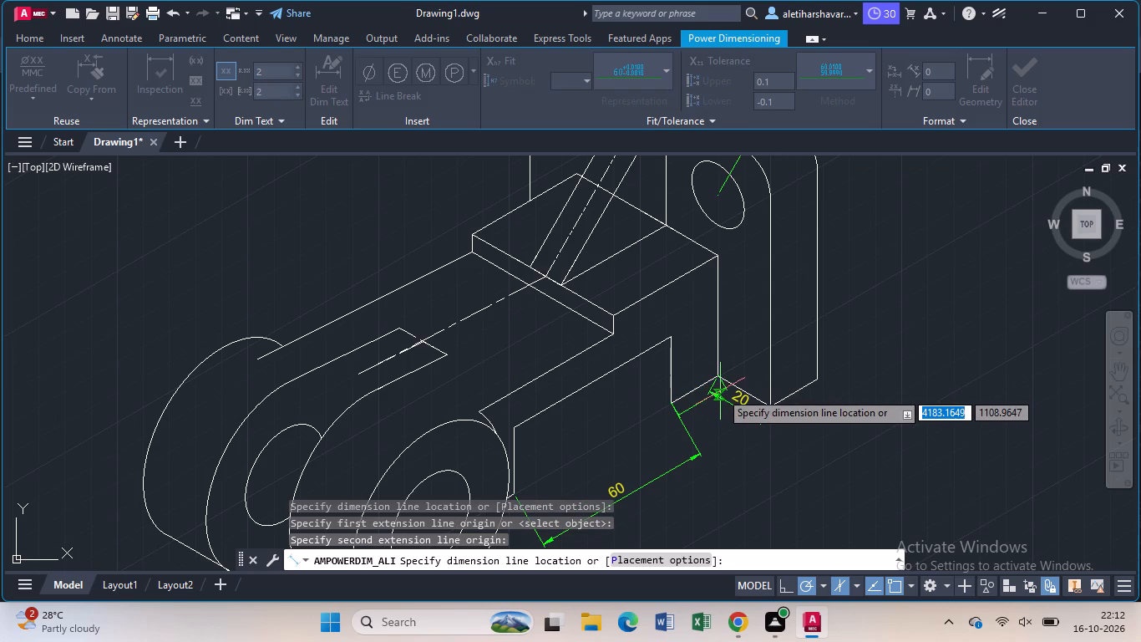
{"action": "left_click", "coordinate": [720, 391]}
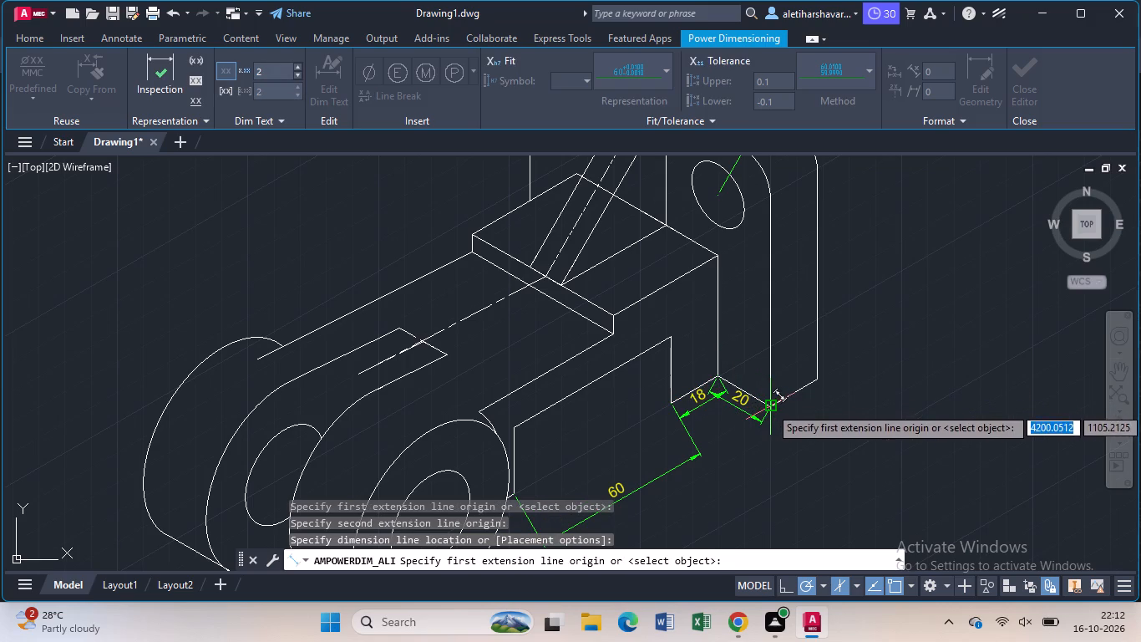
Add an aligned dimension across the plate's thickness along its bottom side edge, placed just below.
{"action": "left_click", "coordinate": [769, 406]}
{"action": "left_click", "coordinate": [816, 380]}
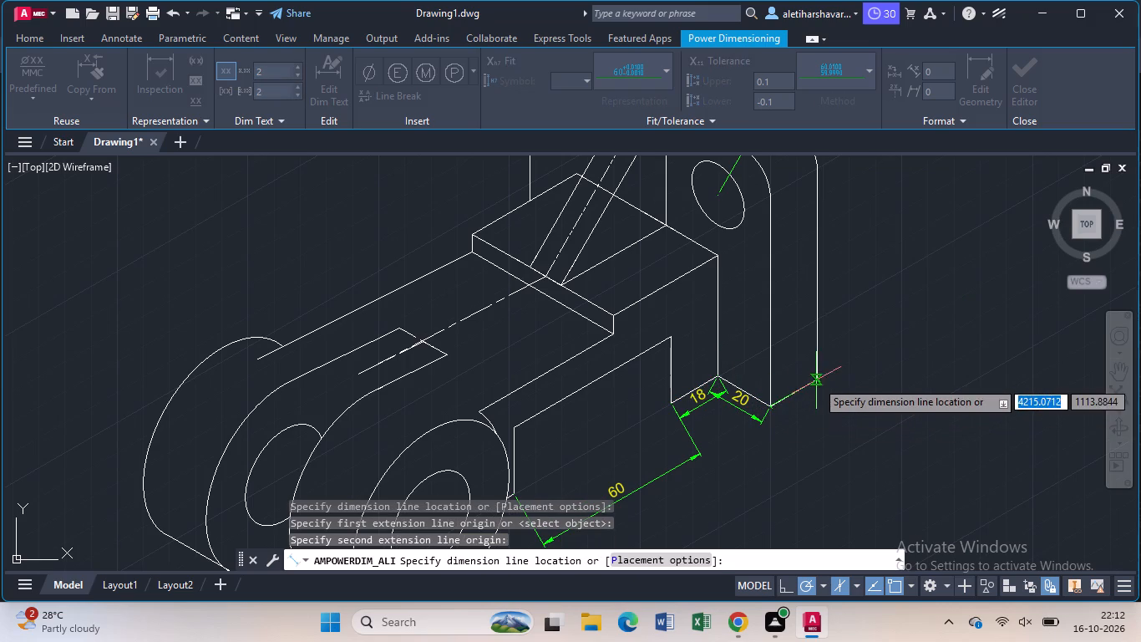
{"action": "left_click", "coordinate": [824, 394]}
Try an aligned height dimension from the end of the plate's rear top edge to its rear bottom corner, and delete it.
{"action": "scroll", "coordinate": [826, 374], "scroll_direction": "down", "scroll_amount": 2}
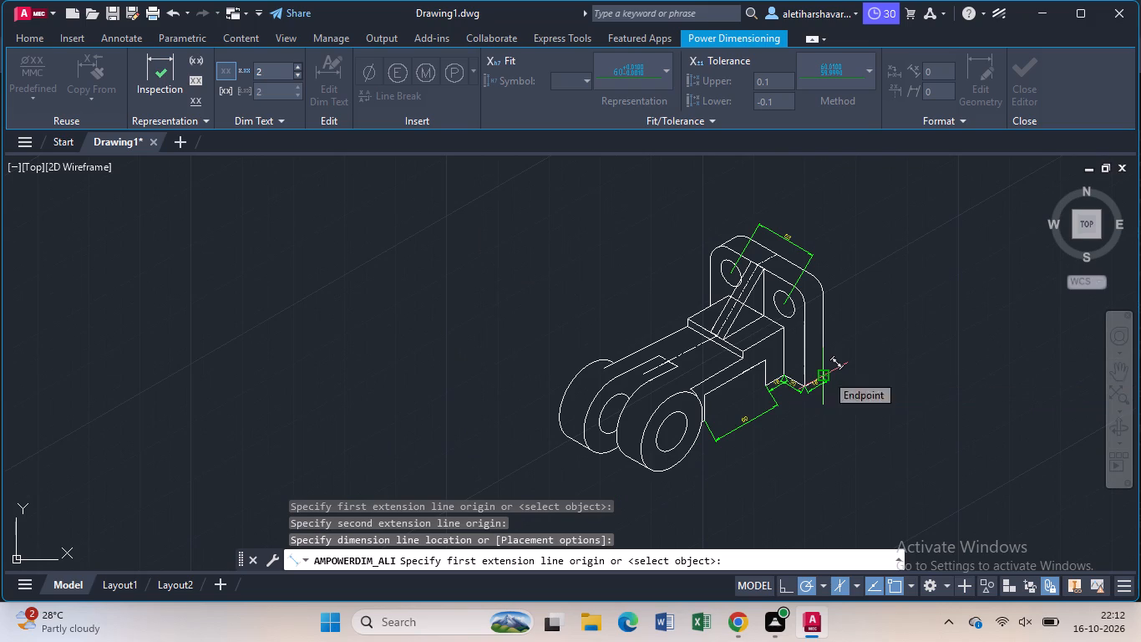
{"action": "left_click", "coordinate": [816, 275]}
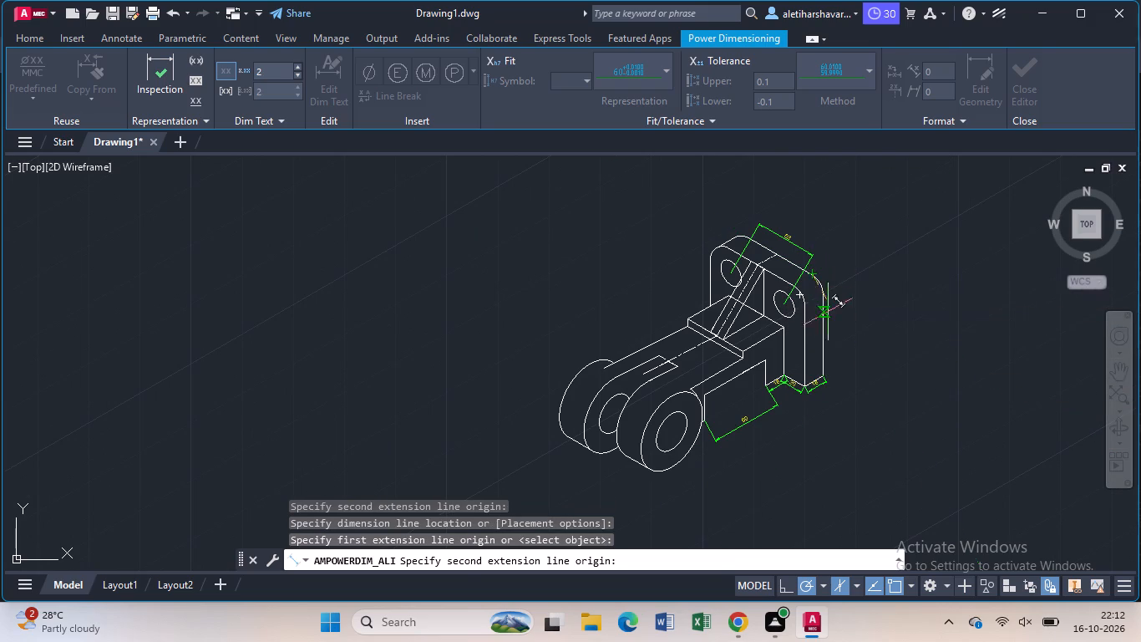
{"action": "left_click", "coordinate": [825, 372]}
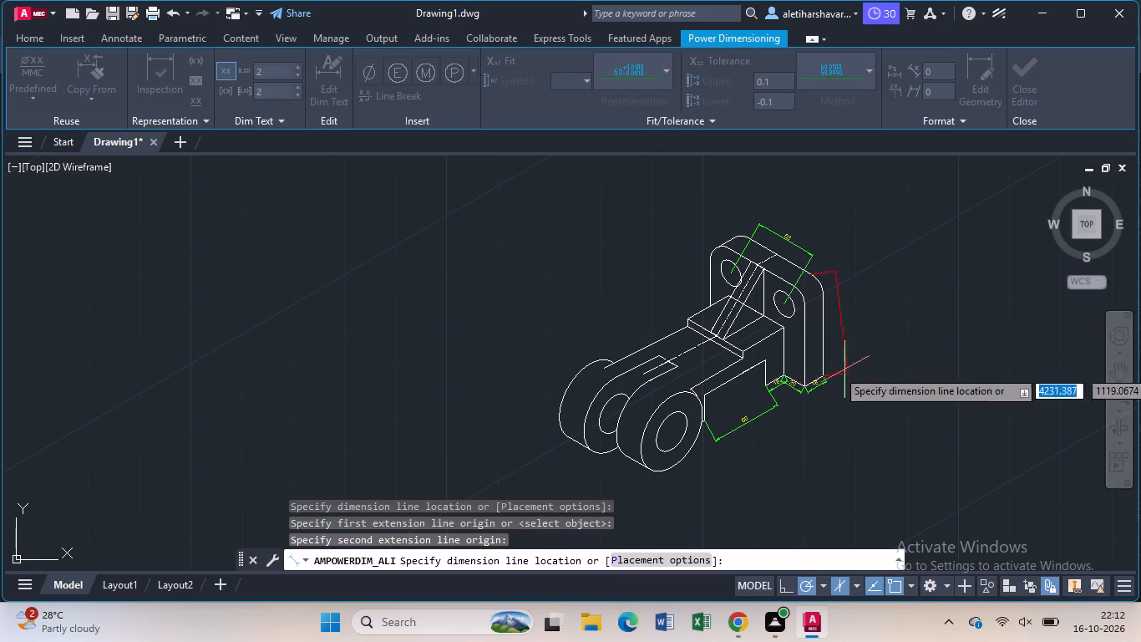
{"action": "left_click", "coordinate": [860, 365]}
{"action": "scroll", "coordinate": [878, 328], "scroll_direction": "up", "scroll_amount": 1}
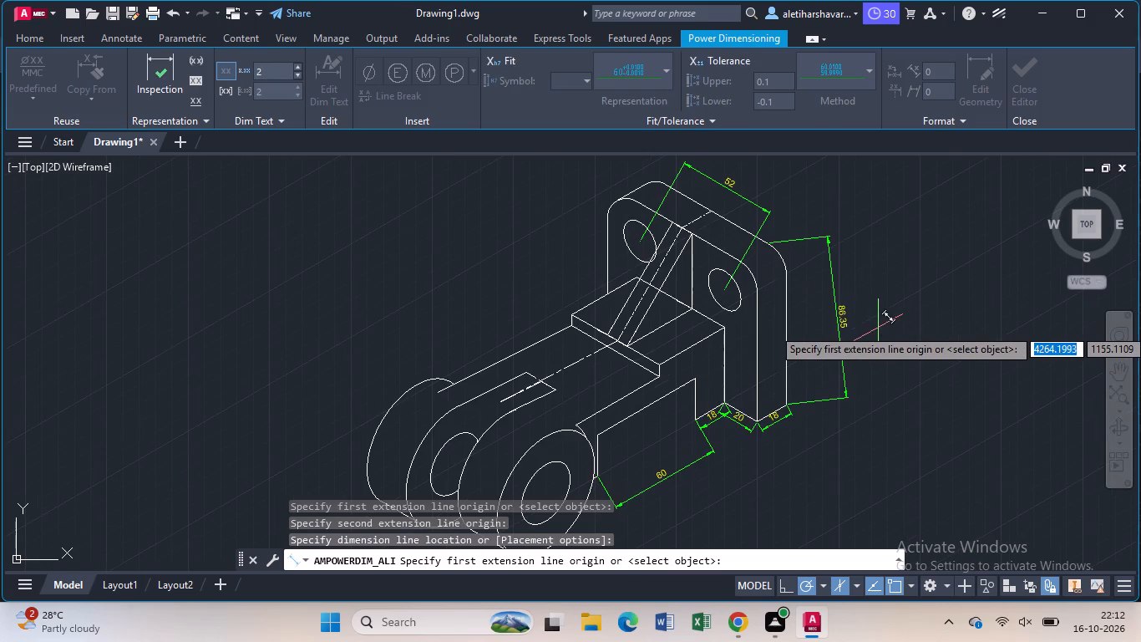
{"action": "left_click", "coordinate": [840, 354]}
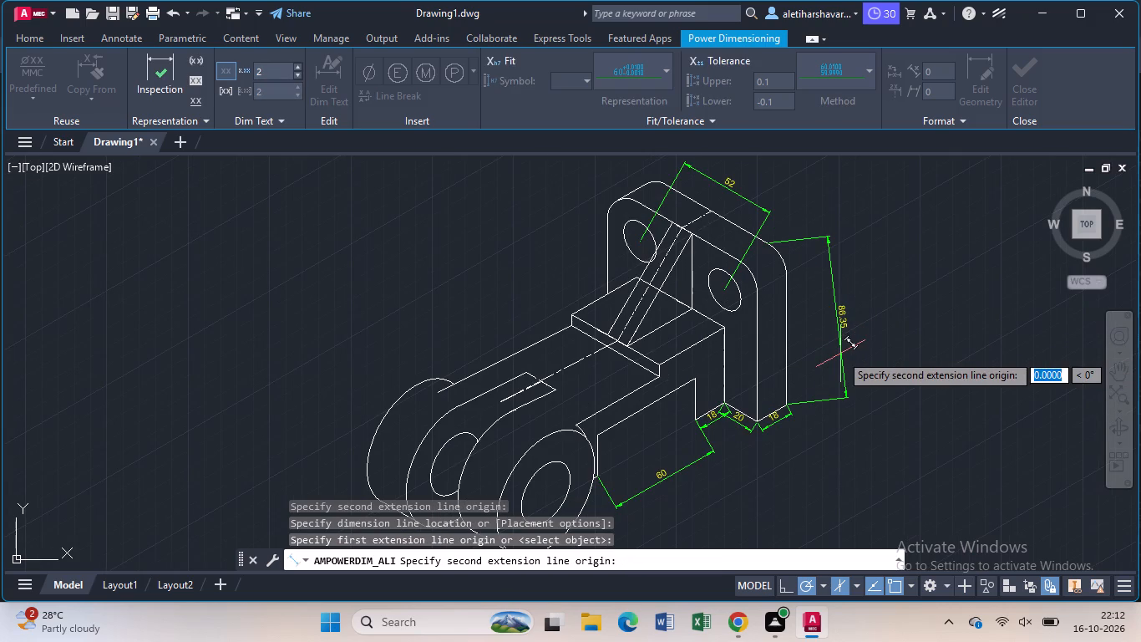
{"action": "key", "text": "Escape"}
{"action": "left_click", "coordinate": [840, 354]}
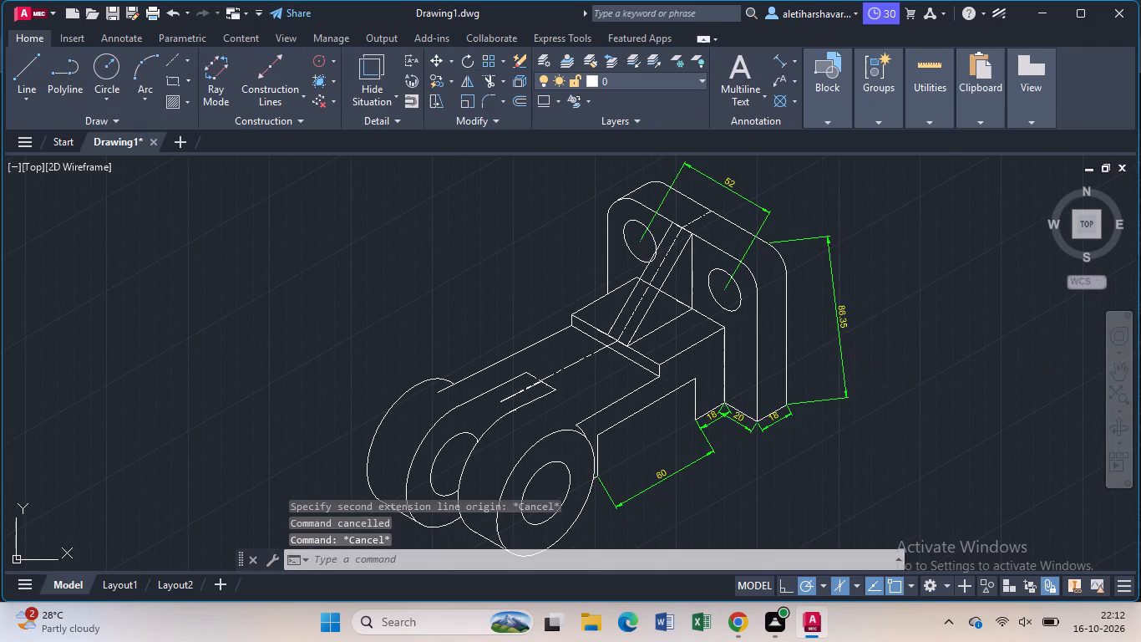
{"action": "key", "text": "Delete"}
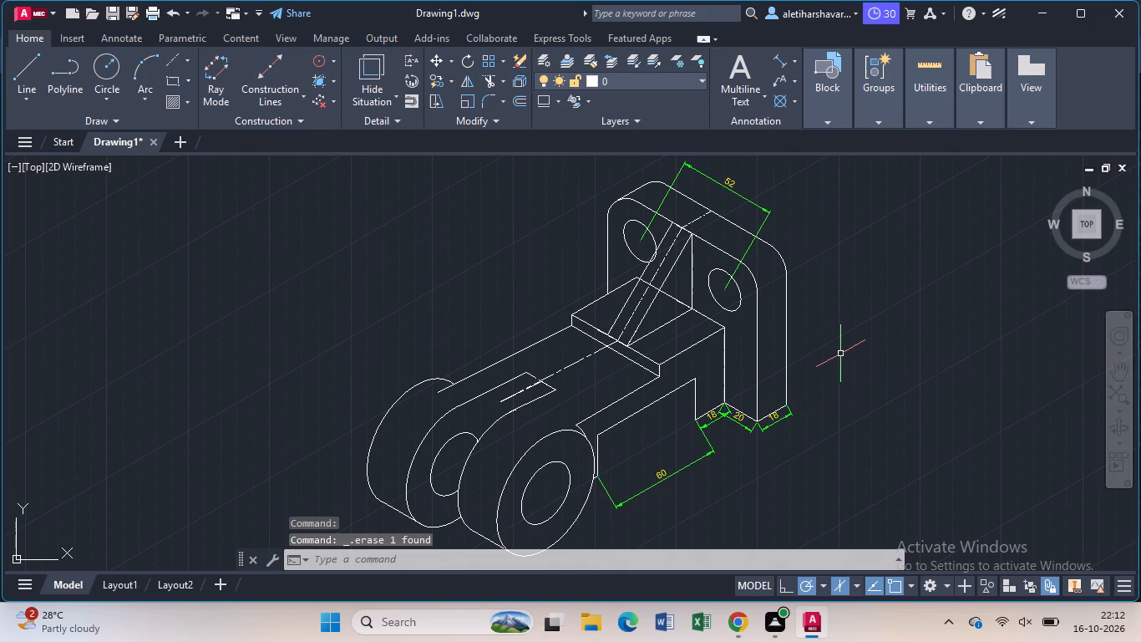
Draw a helper line about 39 units long at 330° extending the plate's rear top edge beyond its rounded corner.
{"action": "key", "text": "l"}
{"action": "key", "text": "Return"}
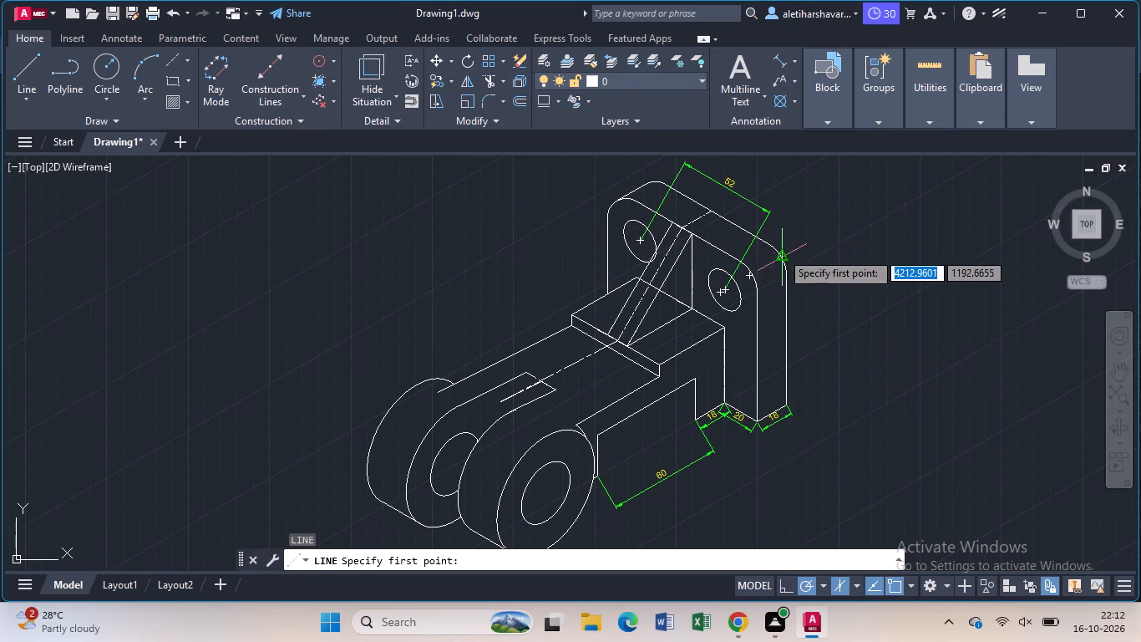
{"action": "left_click", "coordinate": [767, 239]}
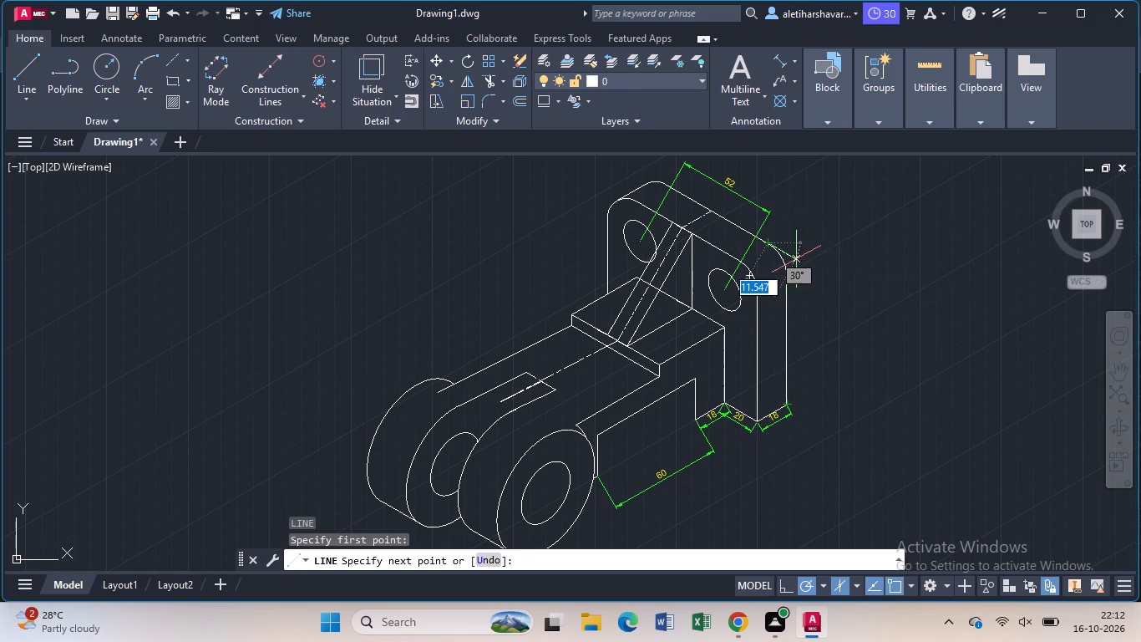
{"action": "left_click", "coordinate": [831, 283]}
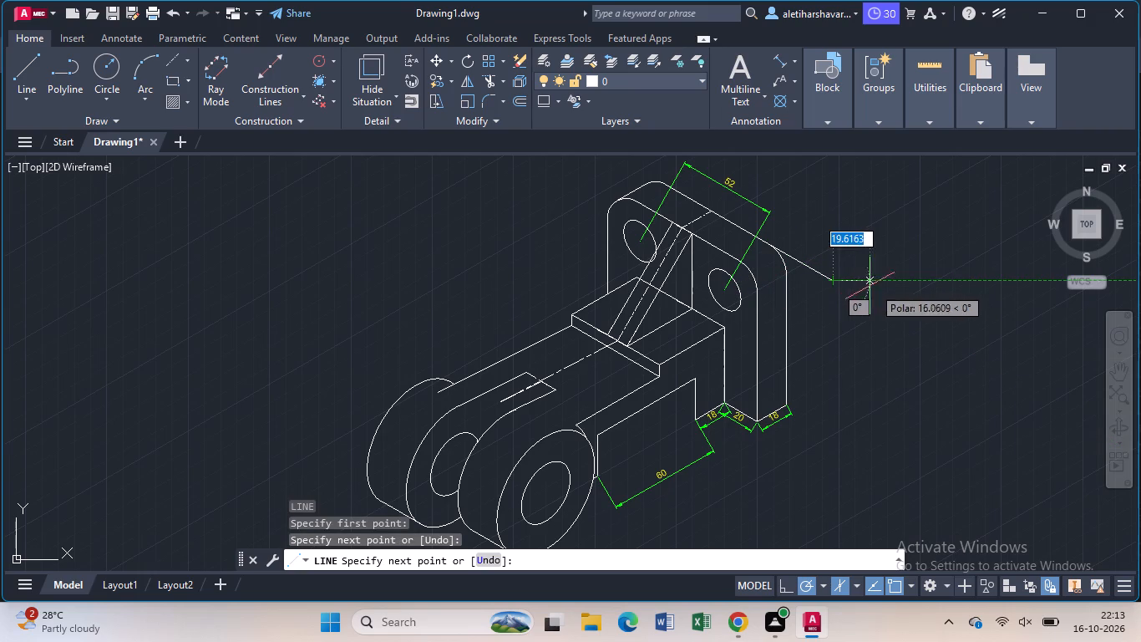
{"action": "key", "text": "Escape"}
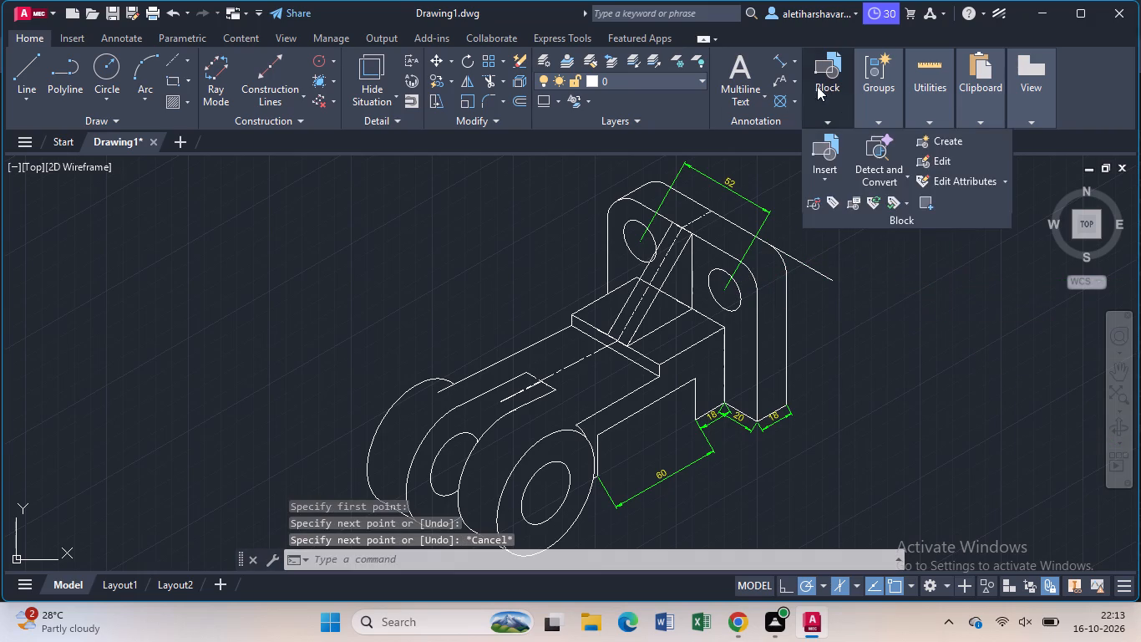
Add a vertical dimension from the plate's rear bottom corner up to the helper line, placed outside the plate, with its text overridden to 80.
{"action": "left_click", "coordinate": [794, 64]}
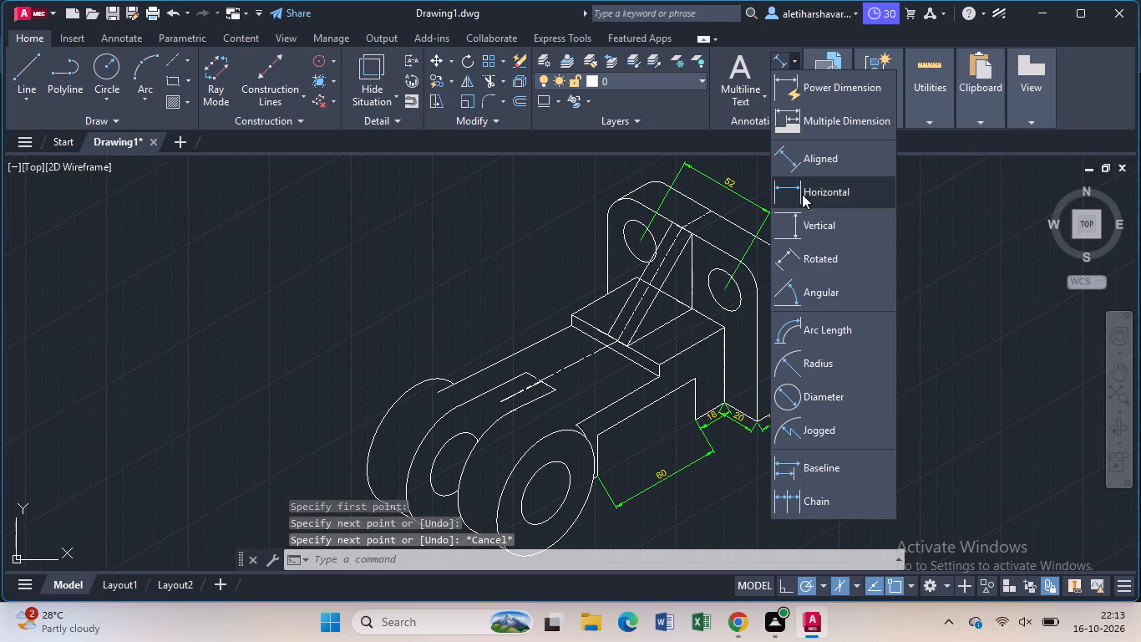
{"action": "left_click", "coordinate": [802, 220]}
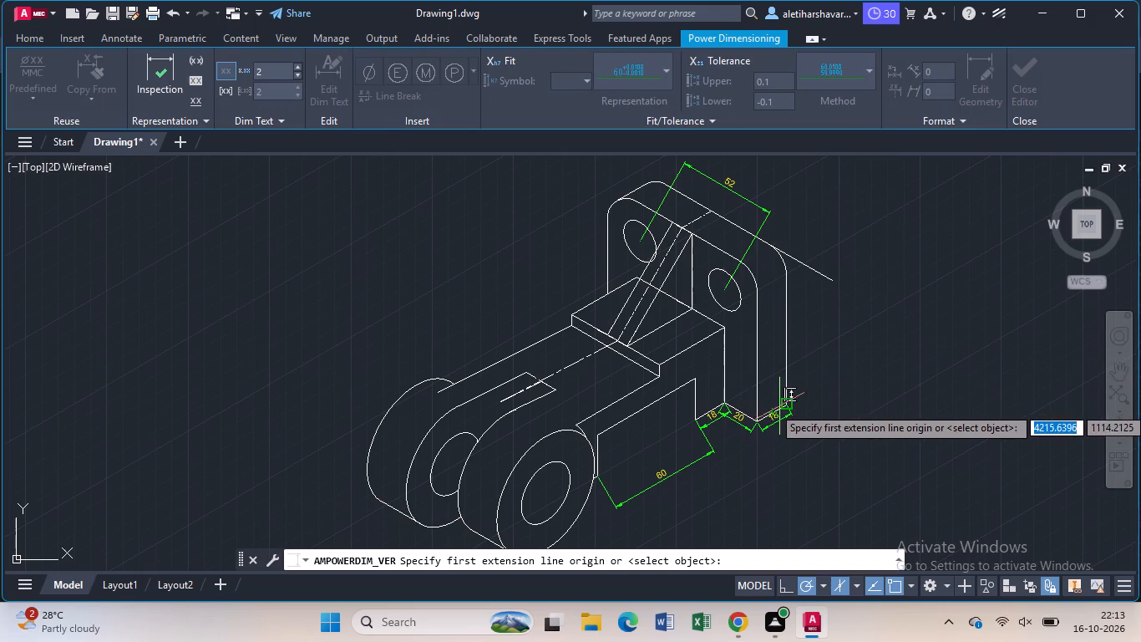
{"action": "left_click", "coordinate": [782, 408]}
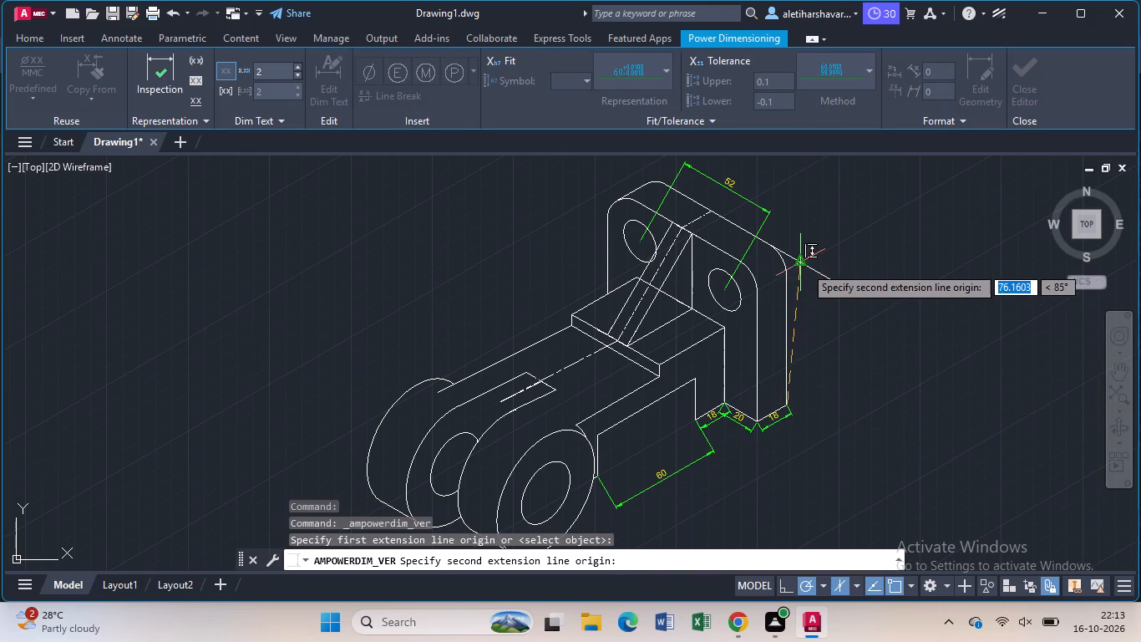
{"action": "left_click", "coordinate": [796, 262]}
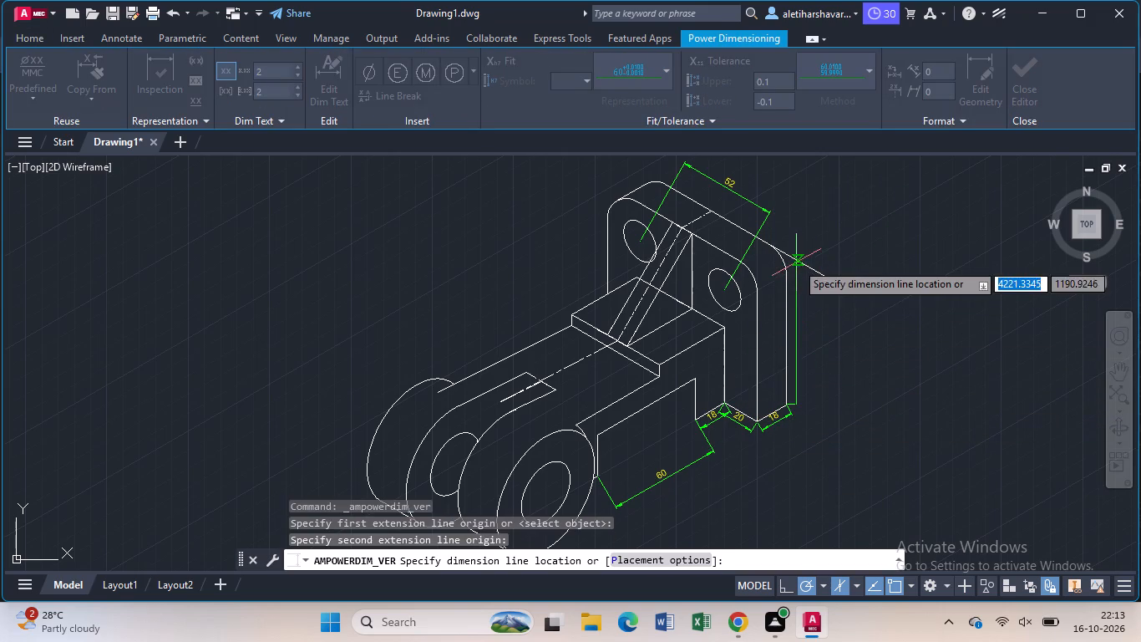
{"action": "left_click", "coordinate": [828, 283]}
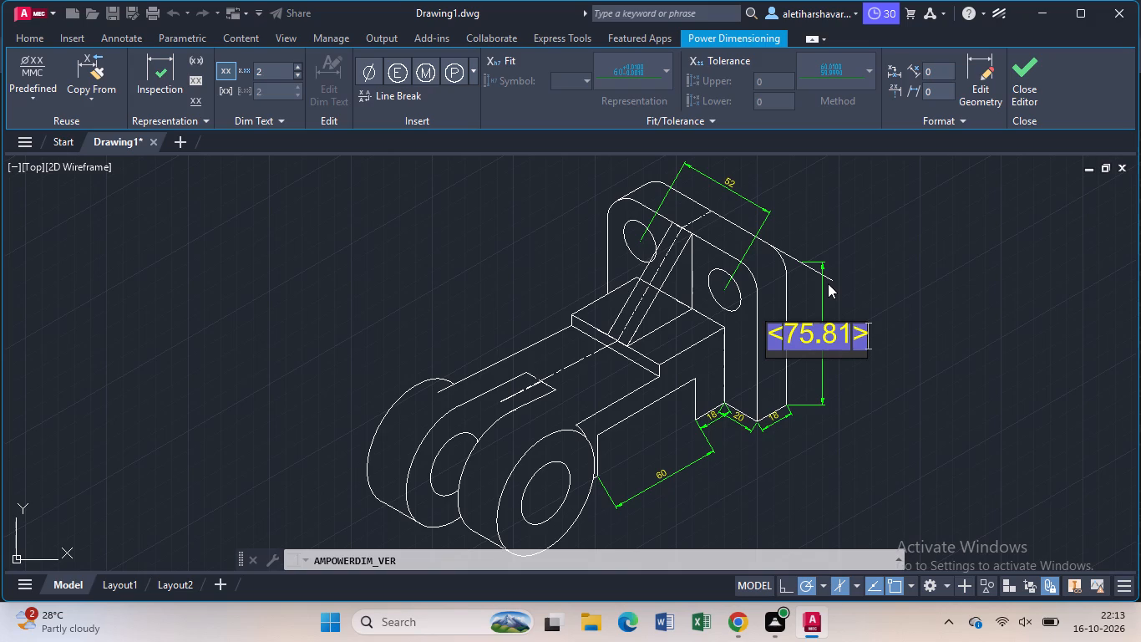
{"action": "key", "text": "BackSpace"}
{"action": "type", "text": "80"}
{"action": "key", "text": "Return"}
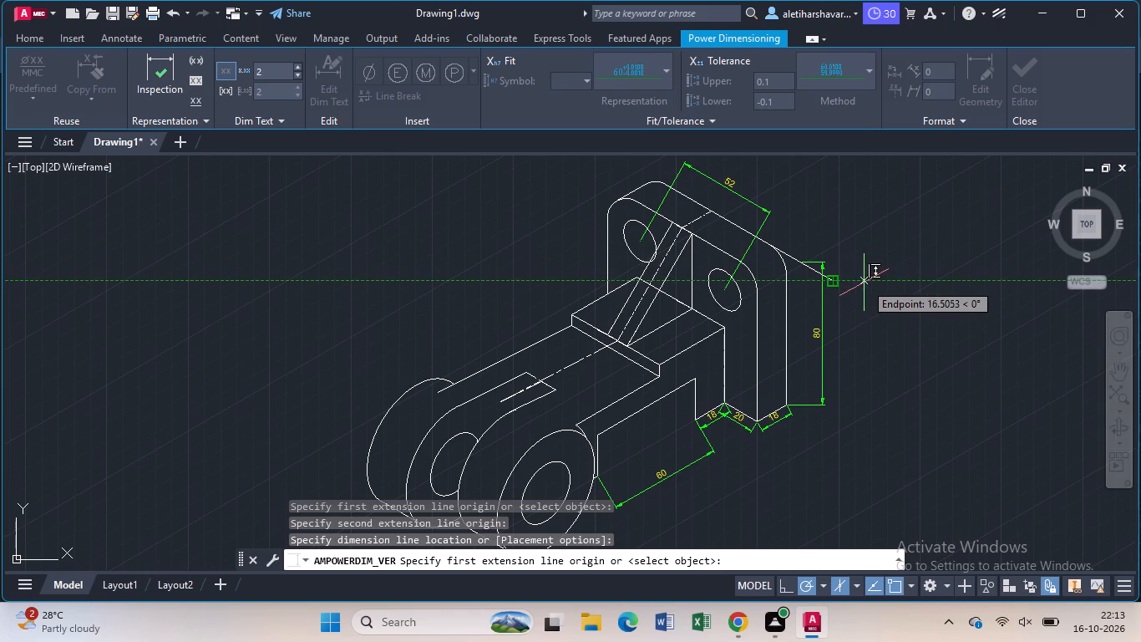
{"action": "key", "text": "Escape"}
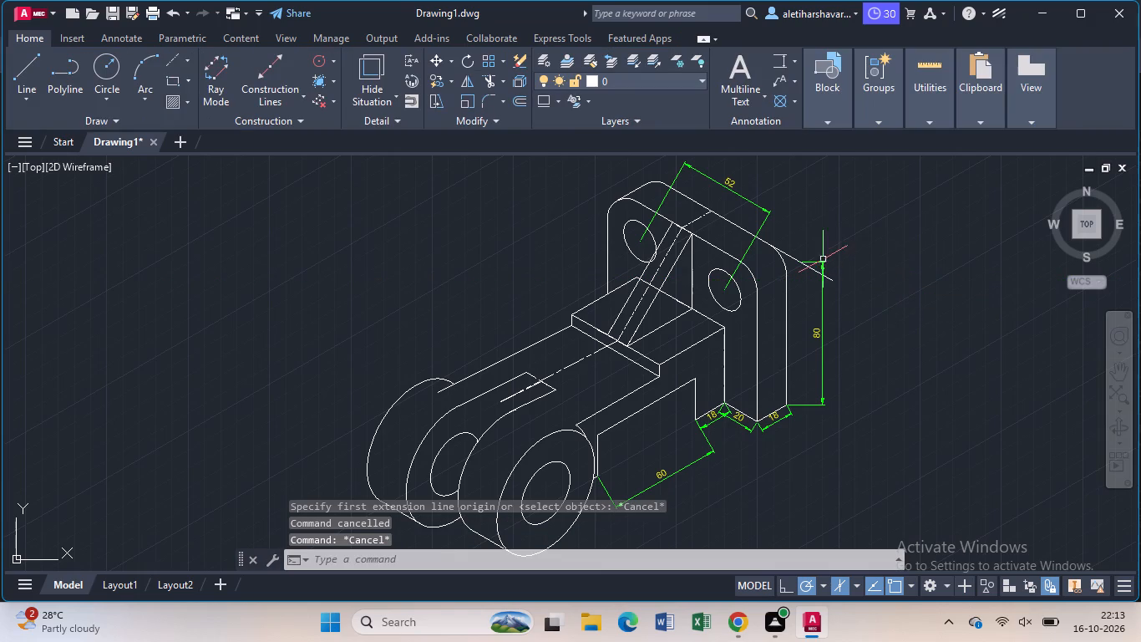
Delete the helper line extending from the plate's top edge.
{"action": "left_click", "coordinate": [813, 267]}
{"action": "key", "text": "Delete"}
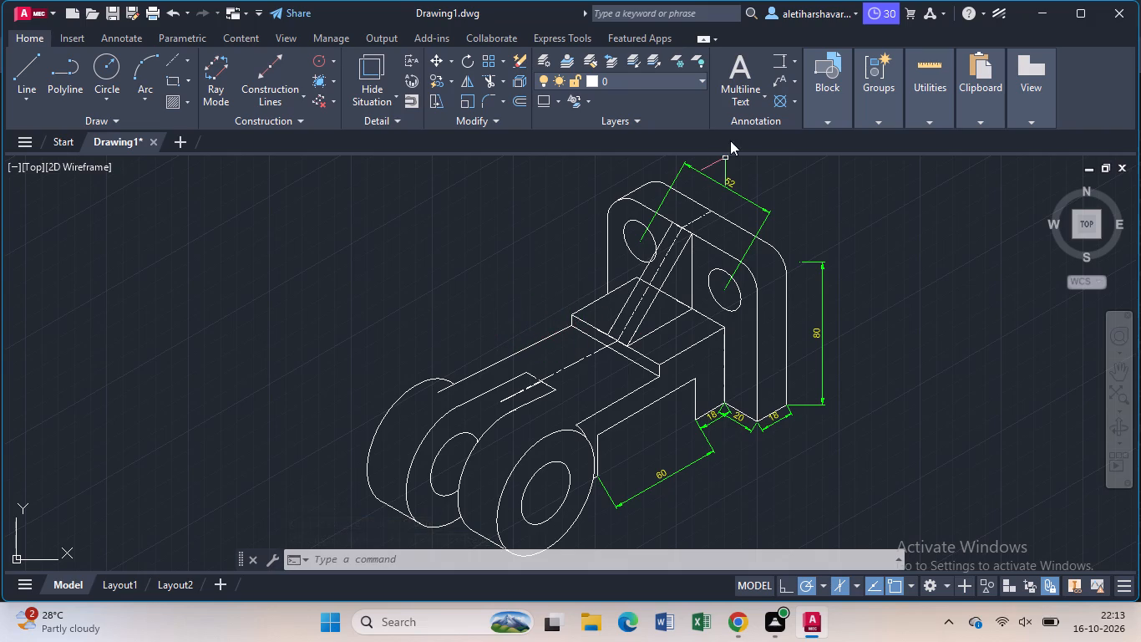
Add an aligned dimension along the lower edge of the block's front step, placed below it over the arm, keeping the measured text.
{"action": "left_click", "coordinate": [793, 60]}
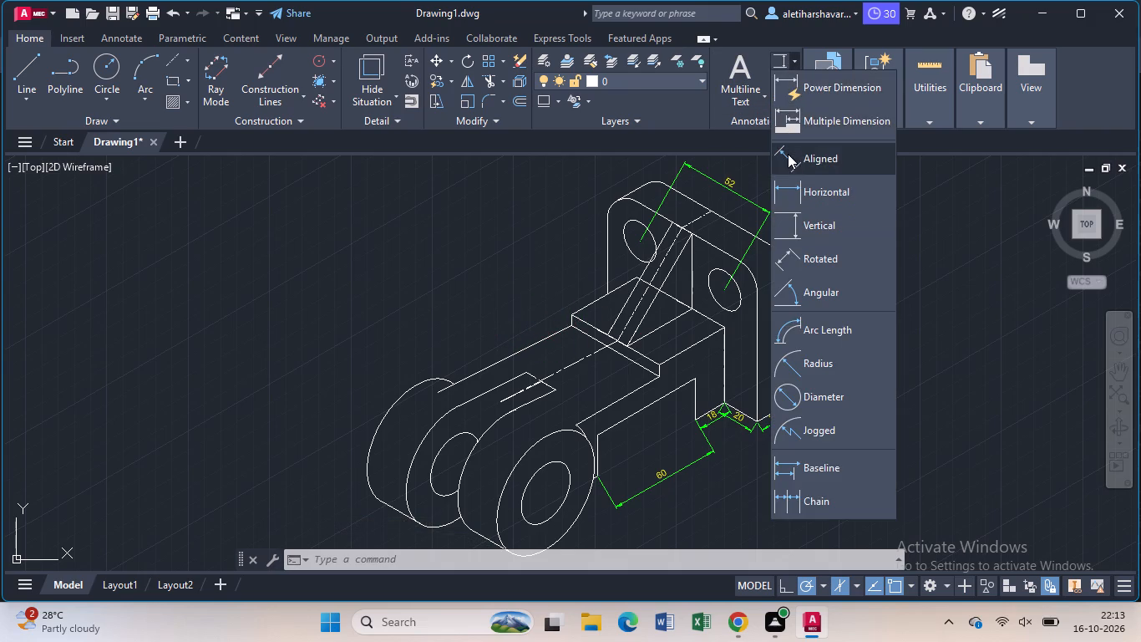
{"action": "left_click", "coordinate": [788, 154]}
{"action": "scroll", "coordinate": [652, 242], "scroll_direction": "up", "scroll_amount": 1}
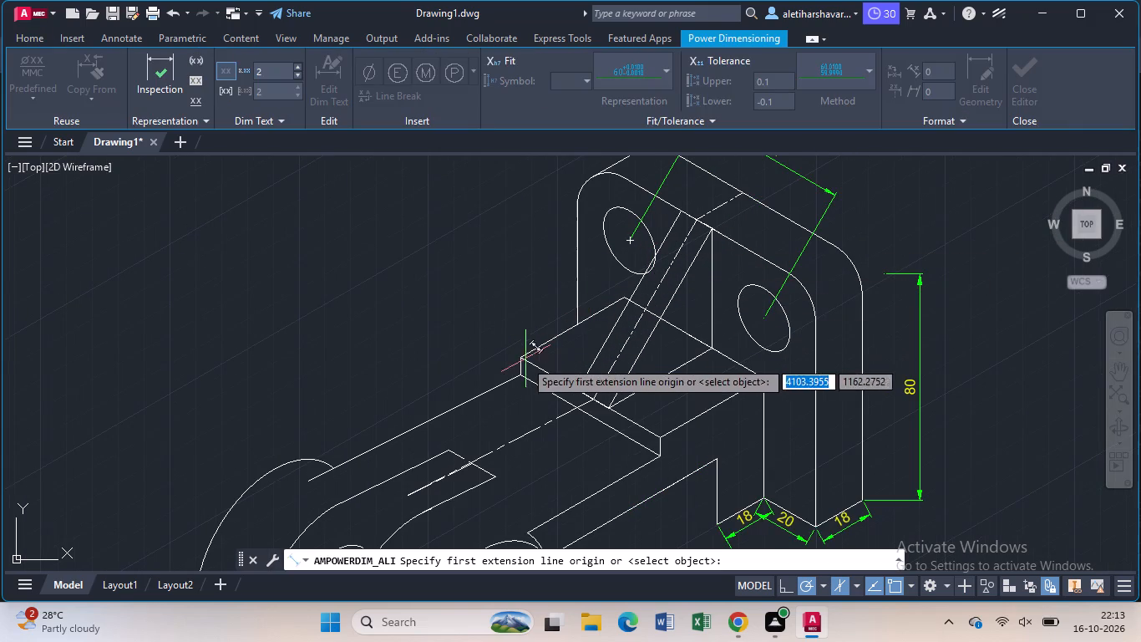
{"action": "left_click", "coordinate": [519, 375]}
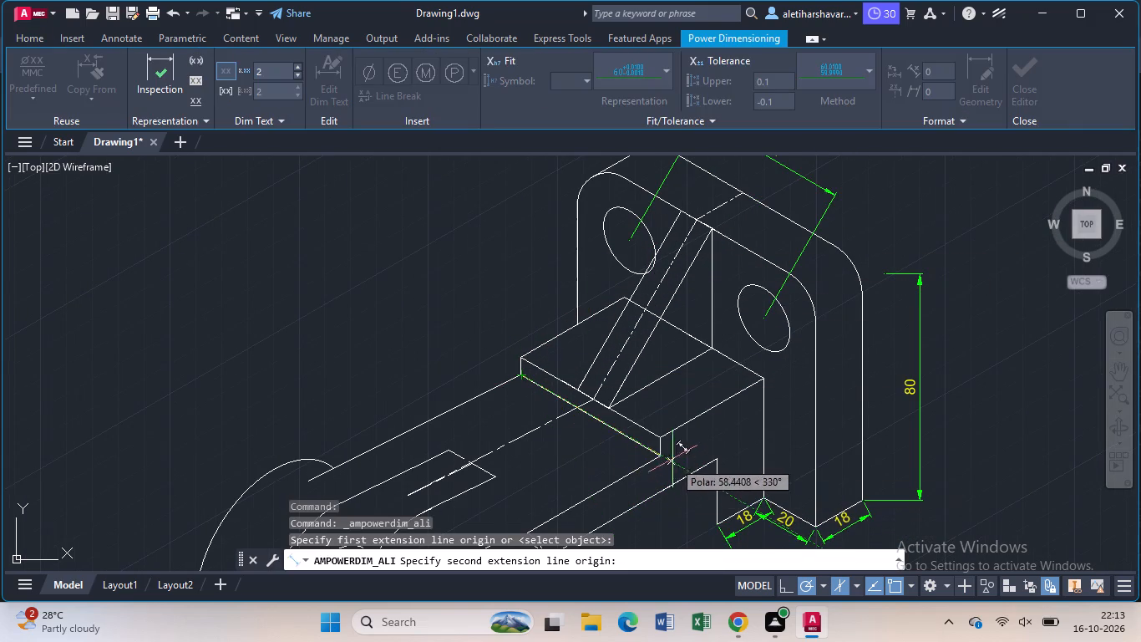
{"action": "left_click", "coordinate": [666, 457]}
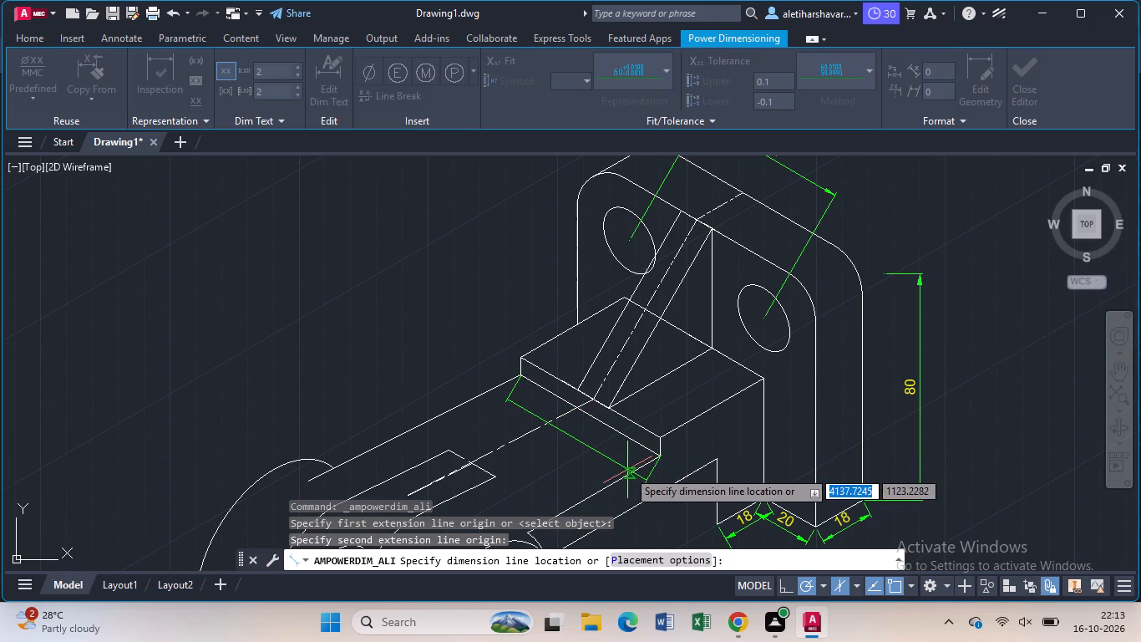
{"action": "left_click", "coordinate": [627, 470]}
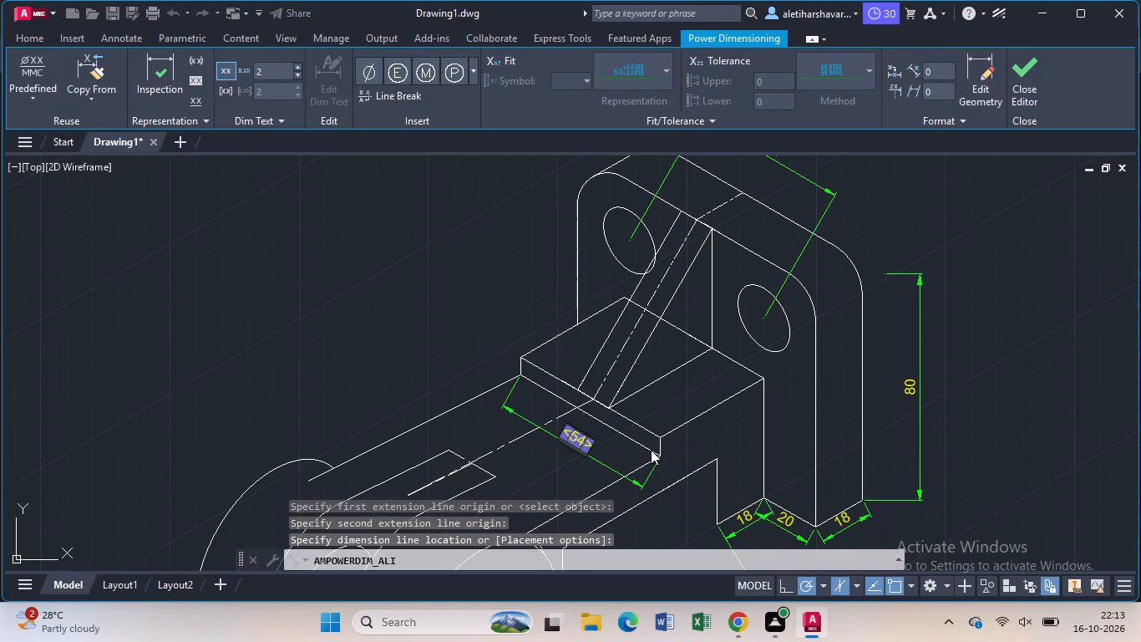
{"action": "key", "text": "Return"}
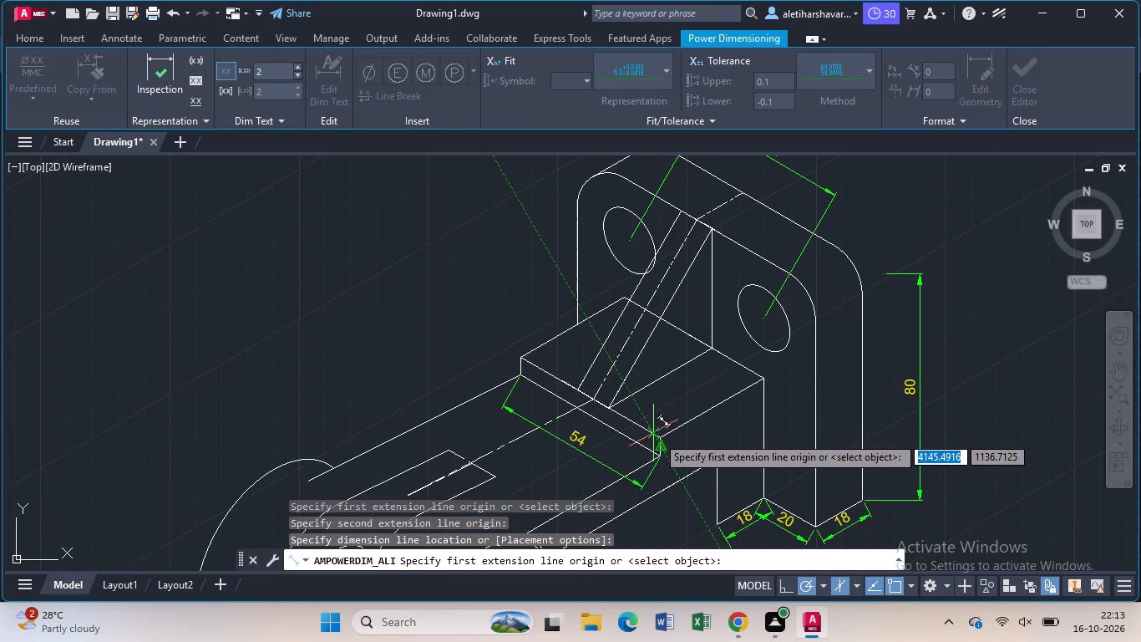
Add an aligned dimension to the short vertical edge at the block's far front corner, placed outside the block.
{"action": "left_click", "coordinate": [525, 351]}
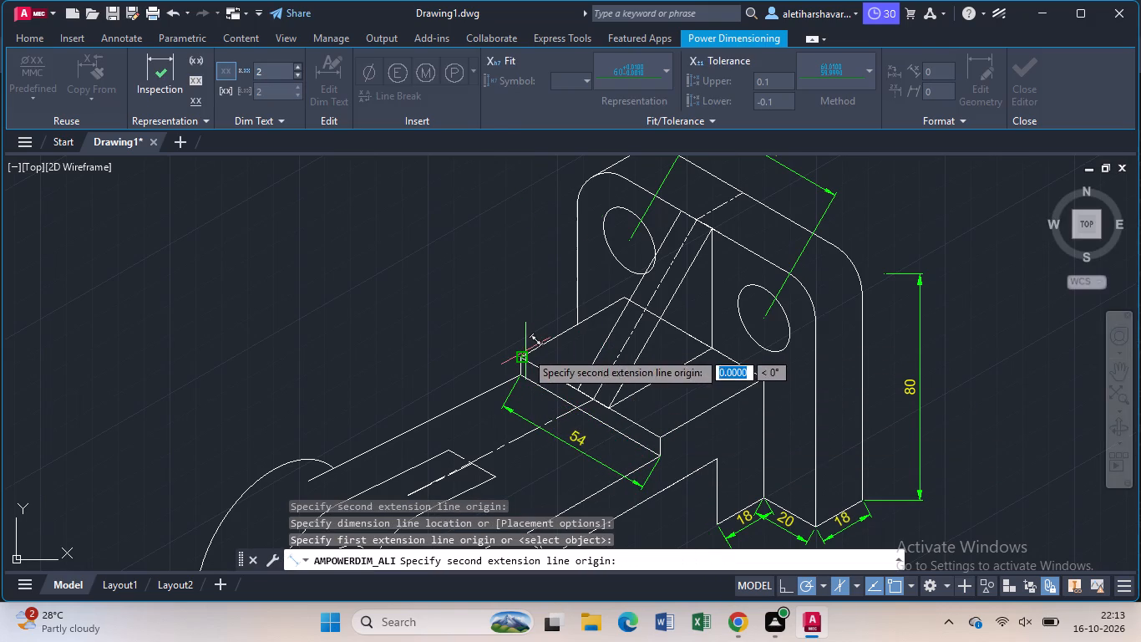
{"action": "left_click", "coordinate": [524, 374]}
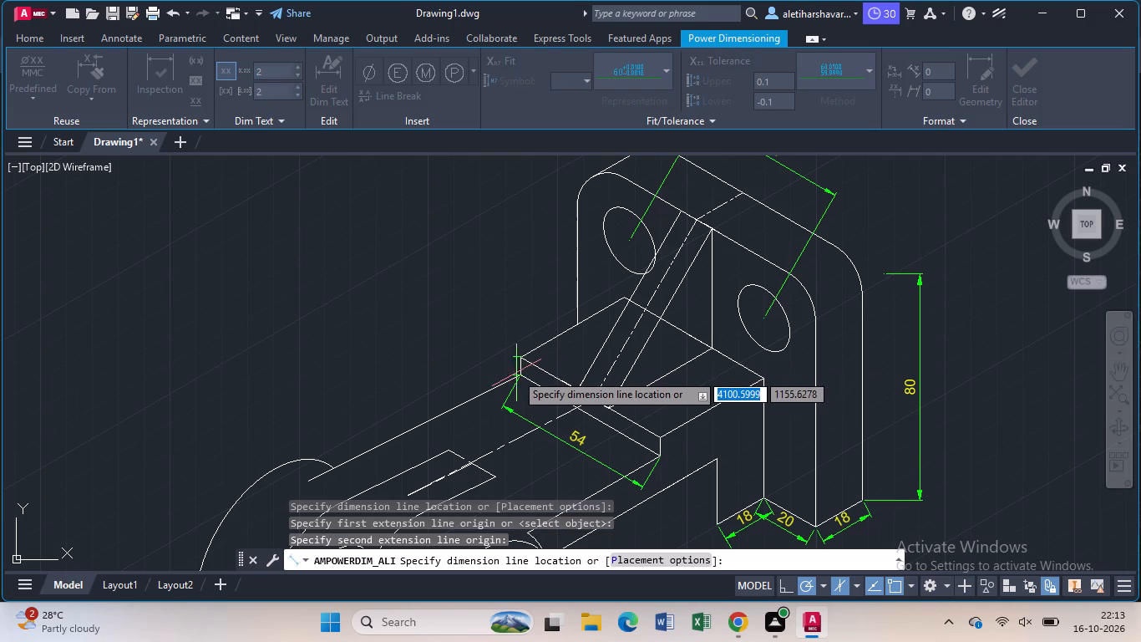
{"action": "left_click", "coordinate": [510, 372]}
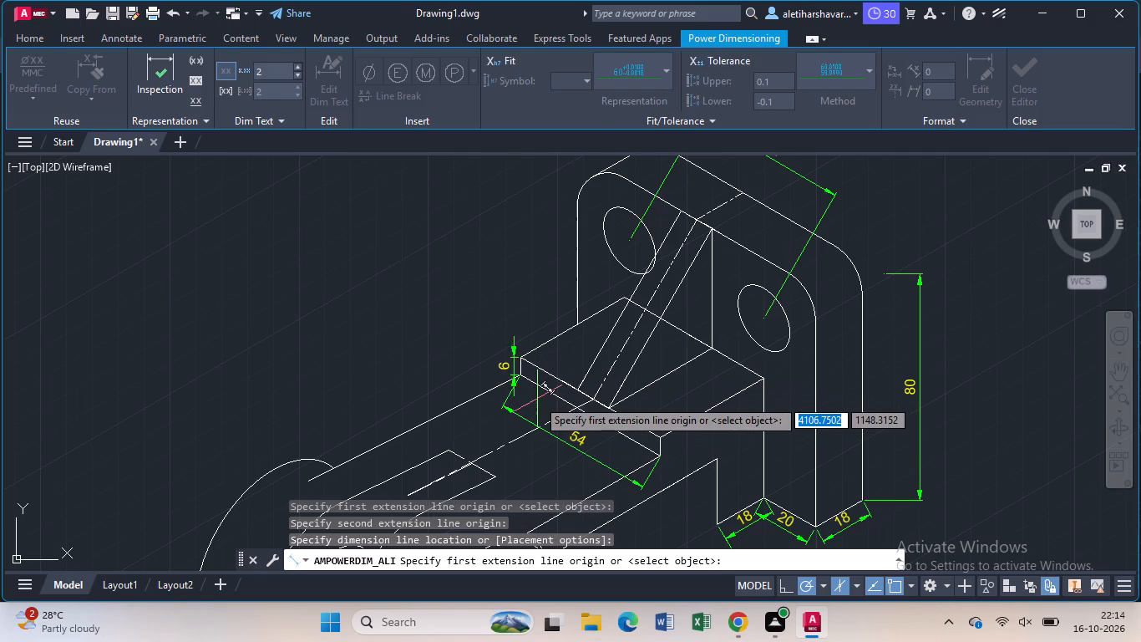
Add an aligned dimension across the sloping rib's width at its foot, placed just above the block's front top edge.
{"action": "left_click", "coordinate": [579, 392]}
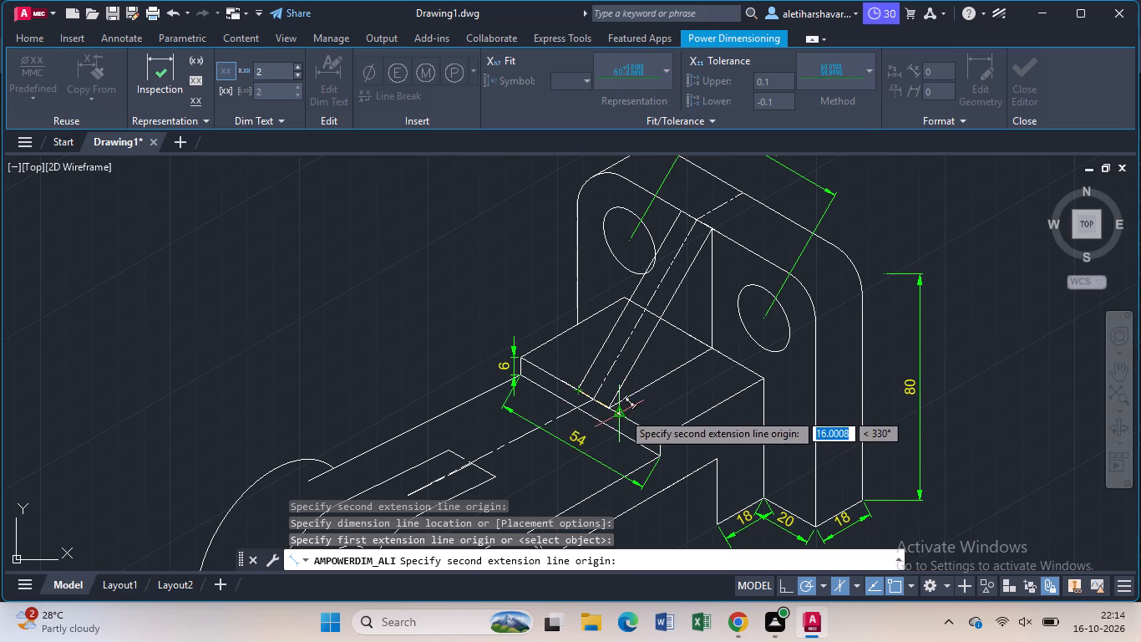
{"action": "left_click", "coordinate": [610, 404]}
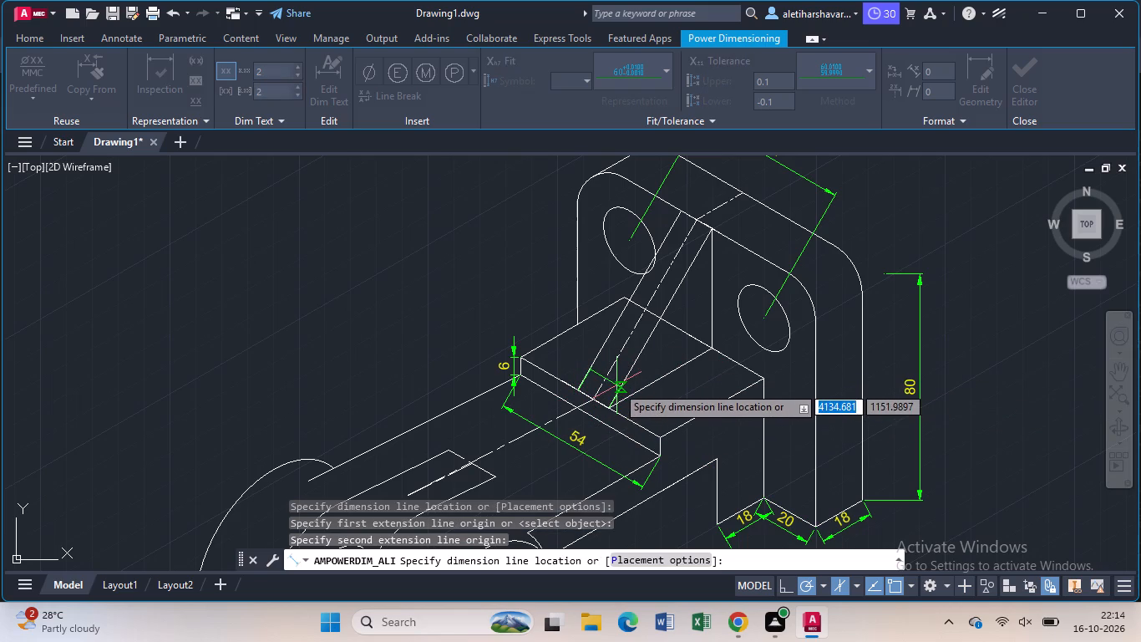
{"action": "left_click", "coordinate": [616, 385]}
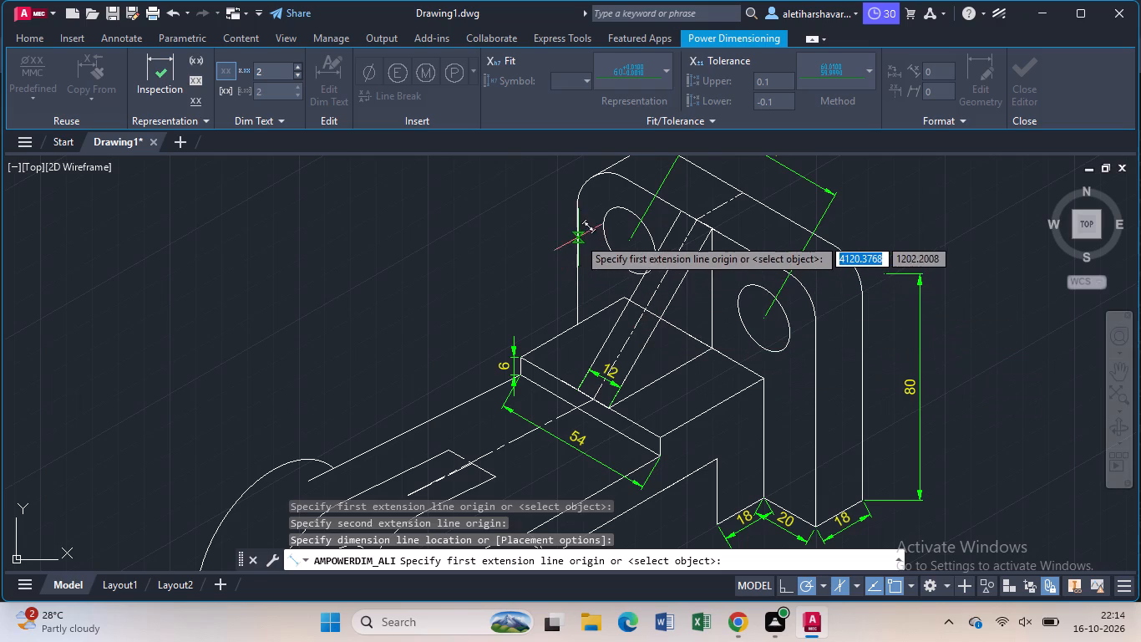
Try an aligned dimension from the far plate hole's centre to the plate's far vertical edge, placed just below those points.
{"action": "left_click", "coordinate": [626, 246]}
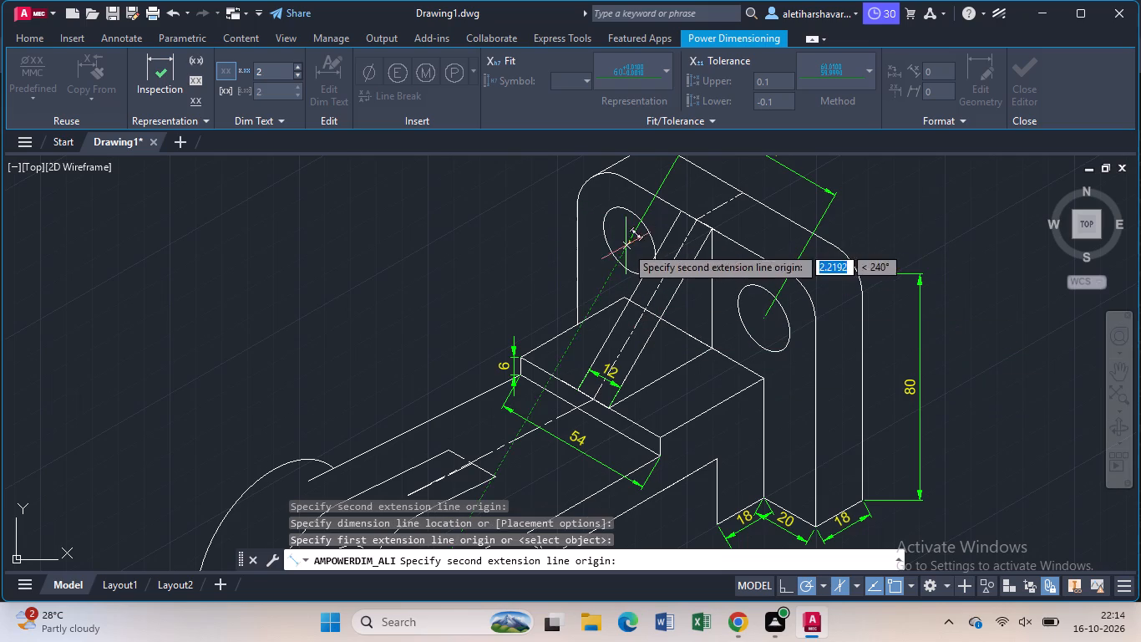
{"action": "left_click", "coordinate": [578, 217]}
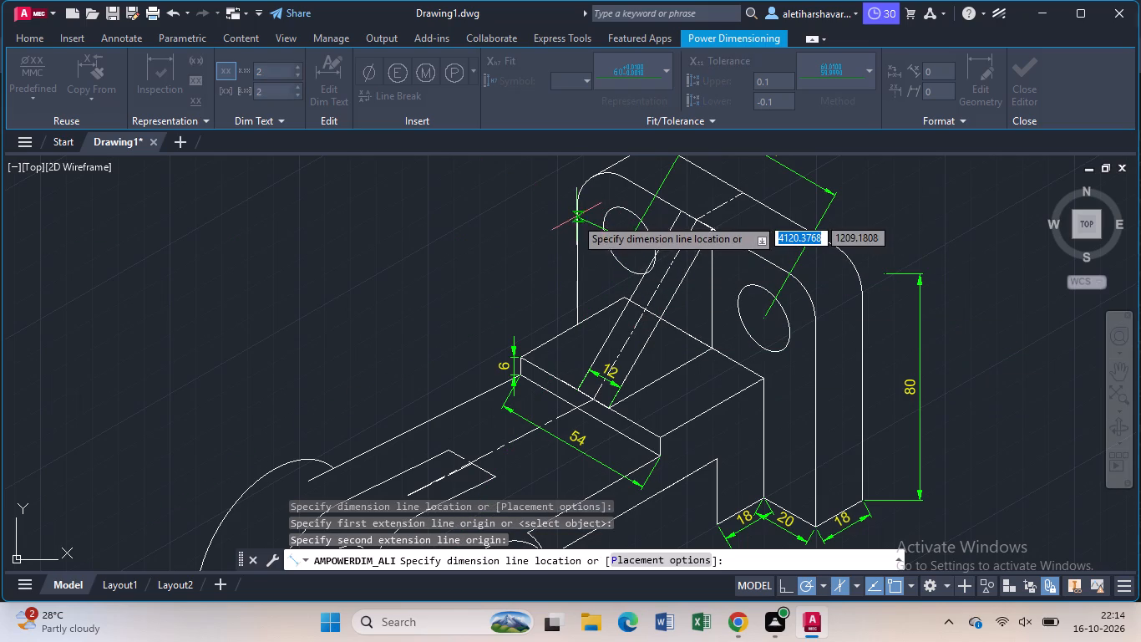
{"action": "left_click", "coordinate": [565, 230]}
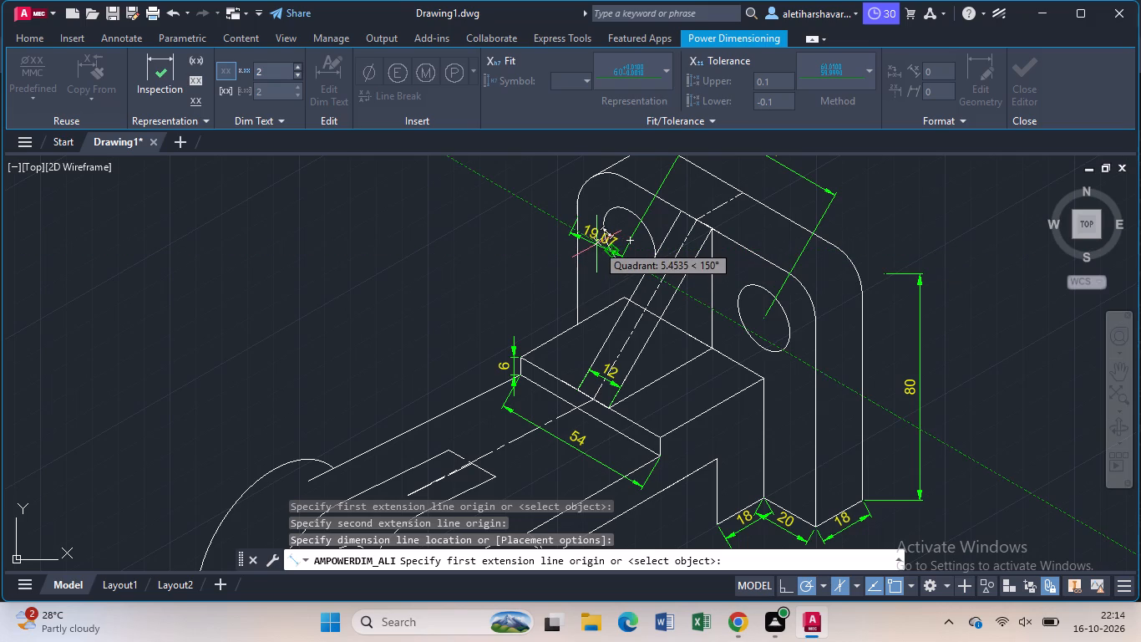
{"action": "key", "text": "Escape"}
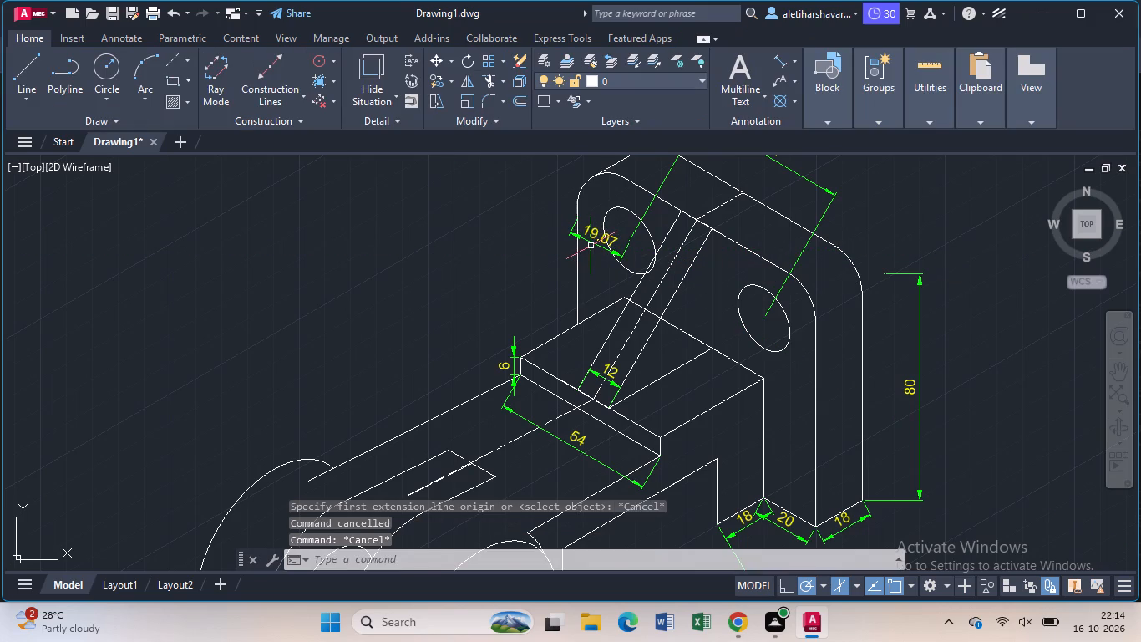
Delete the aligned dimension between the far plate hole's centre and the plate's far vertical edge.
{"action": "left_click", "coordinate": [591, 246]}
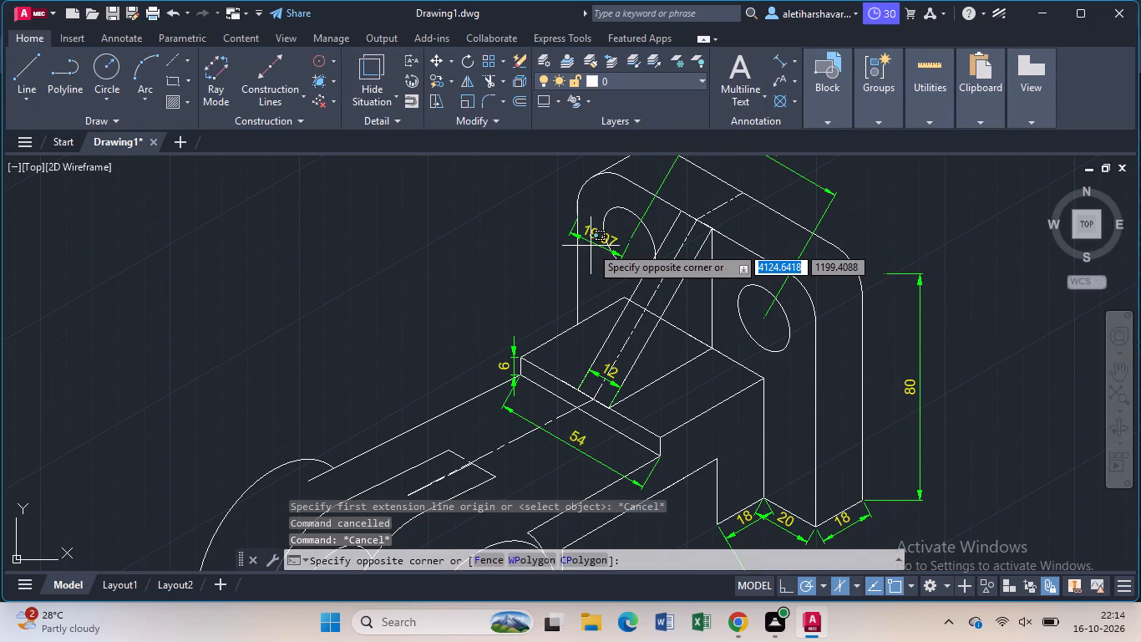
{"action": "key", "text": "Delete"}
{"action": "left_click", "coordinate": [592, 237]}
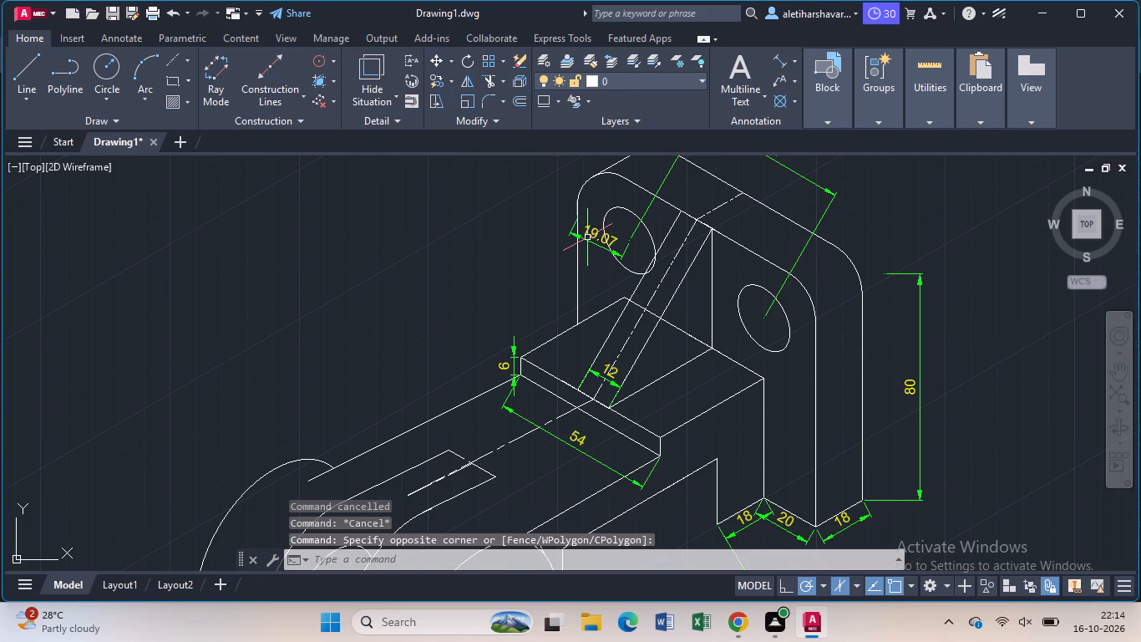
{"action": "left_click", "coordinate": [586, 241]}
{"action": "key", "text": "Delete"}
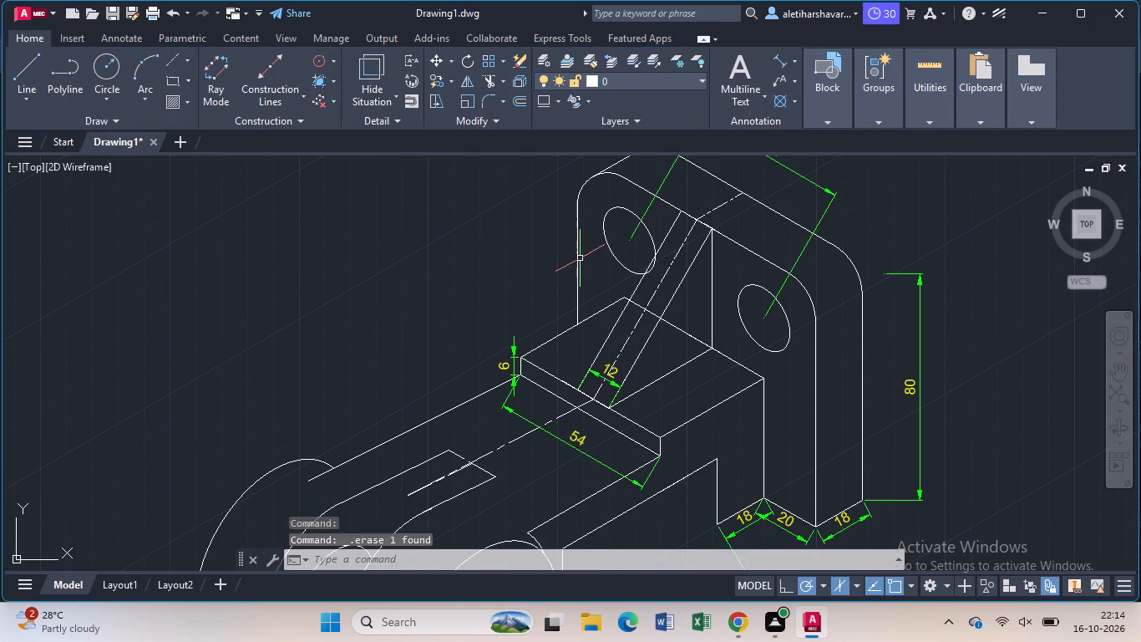
Add an aligned dimension from the far plate hole's centre to the plate's far vertical edge, overriding its text with 20.
{"action": "left_click", "coordinate": [778, 60]}
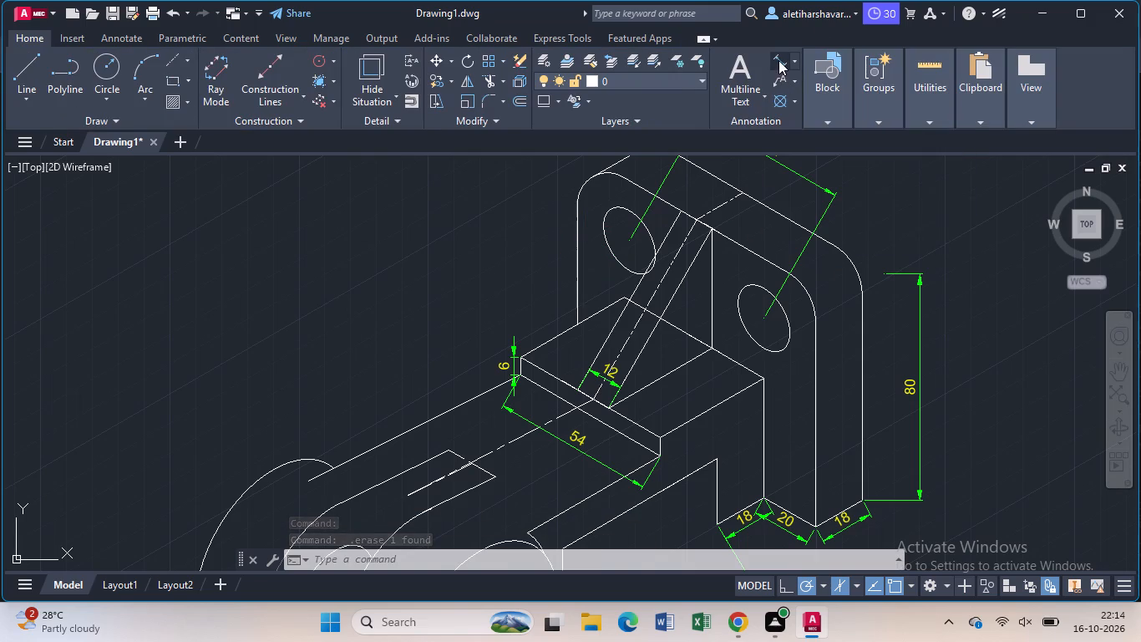
{"action": "left_click", "coordinate": [629, 242]}
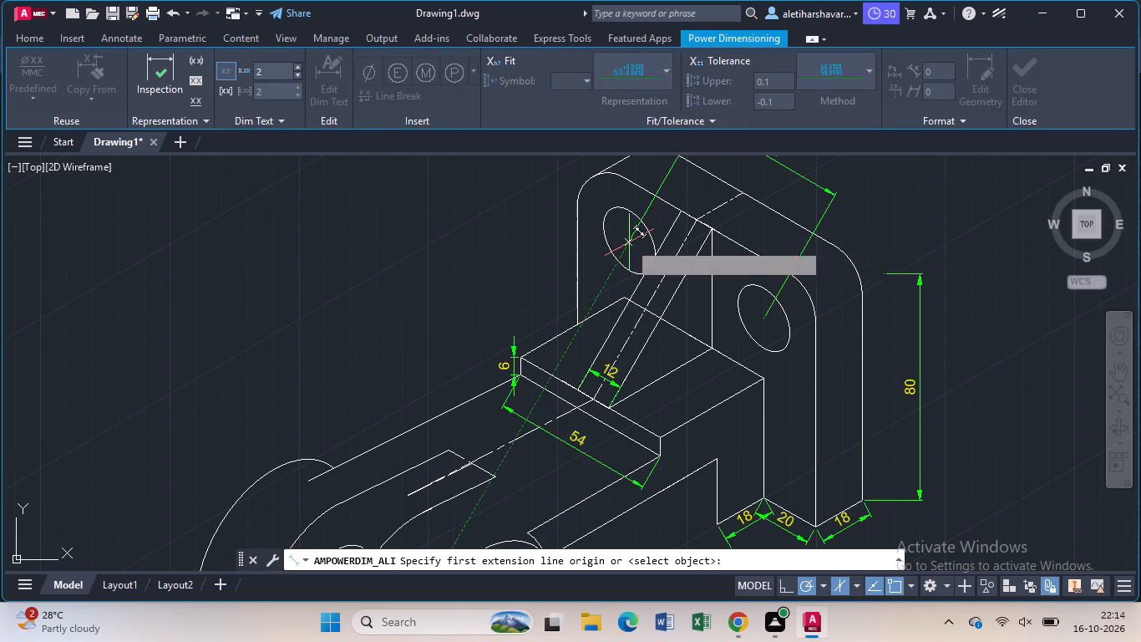
{"action": "left_click", "coordinate": [577, 214]}
{"action": "left_click", "coordinate": [558, 242]}
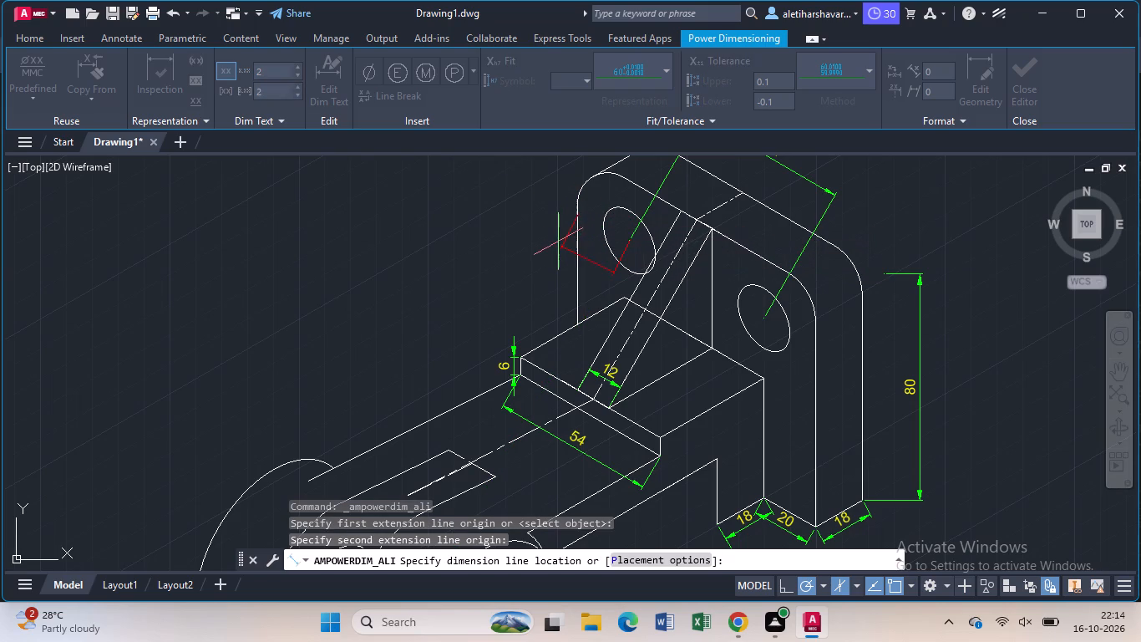
{"action": "key", "text": "BackSpace"}
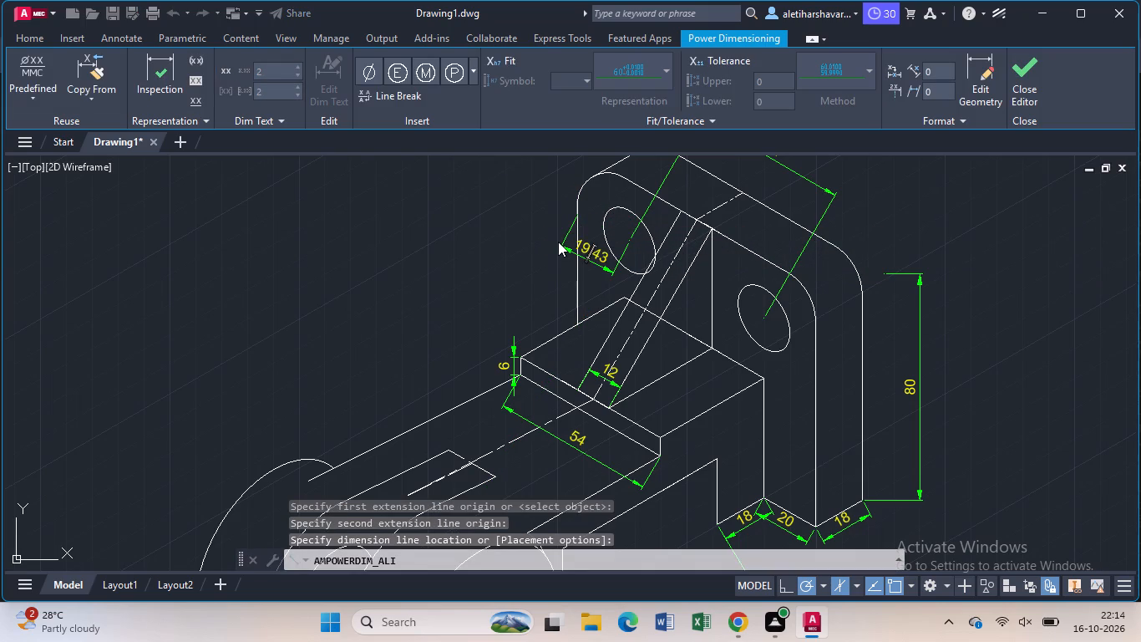
{"action": "key", "text": "2"}
{"action": "key", "text": "0"}
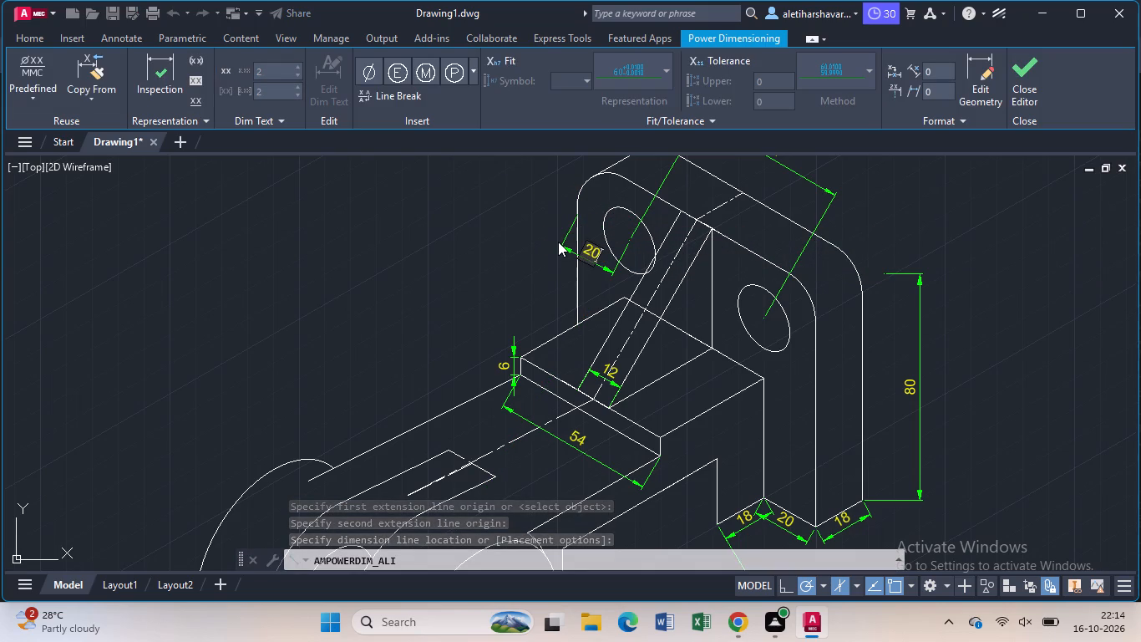
{"action": "key", "text": "Return"}
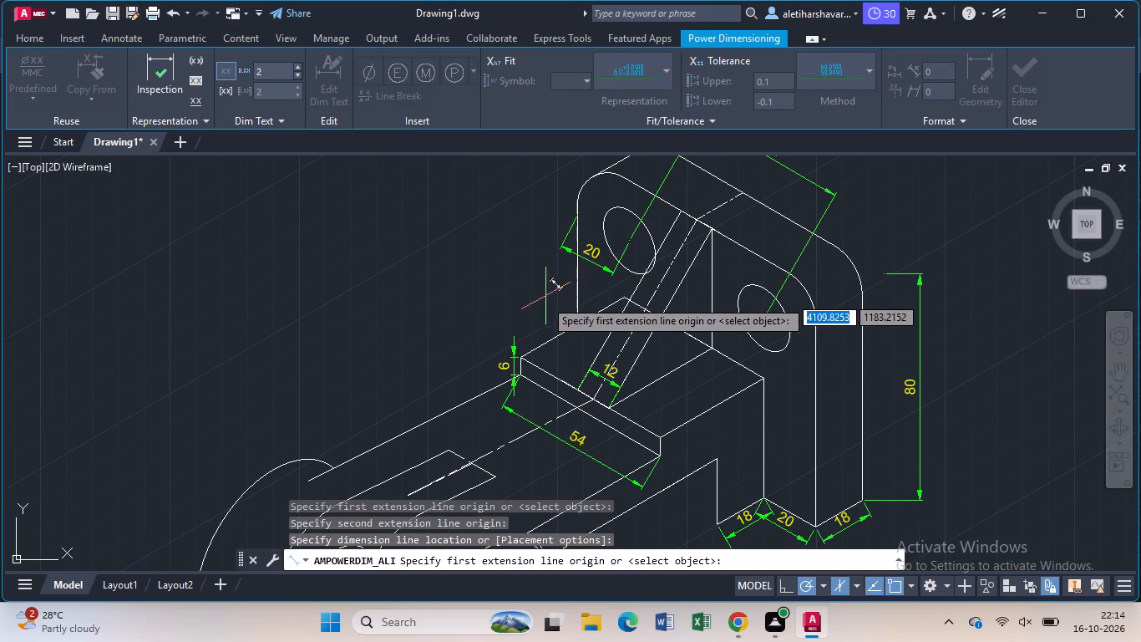
Add an aligned dimension across the closed inner end of the arm's fork slot, placed just above it, keeping the measured text.
{"action": "scroll", "coordinate": [539, 311], "scroll_direction": "down", "scroll_amount": 2}
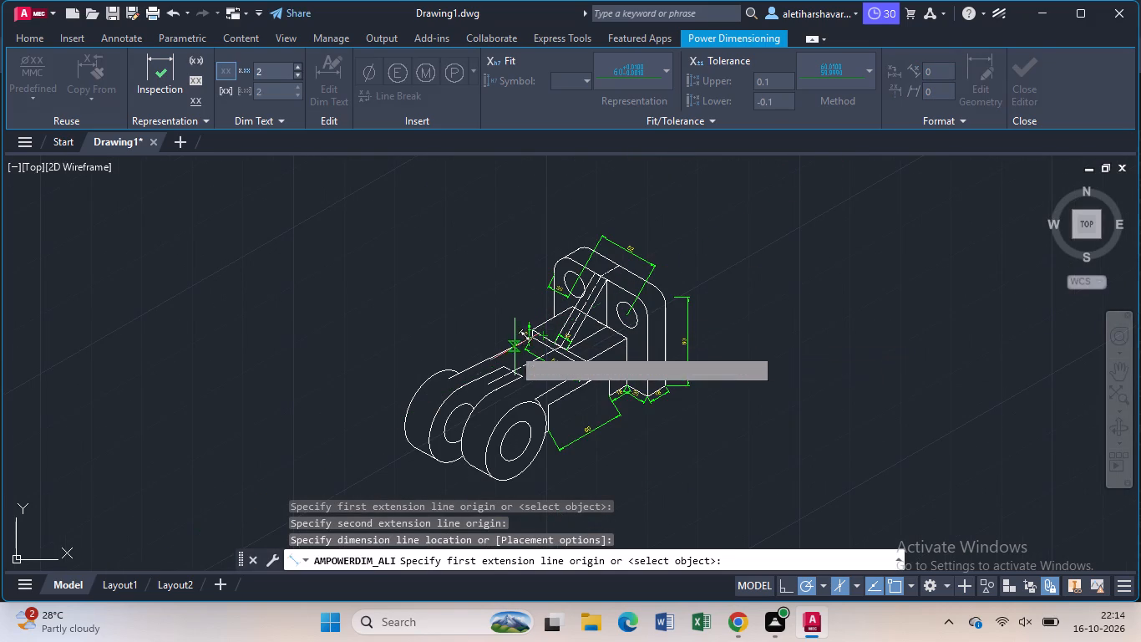
{"action": "left_click", "coordinate": [506, 369]}
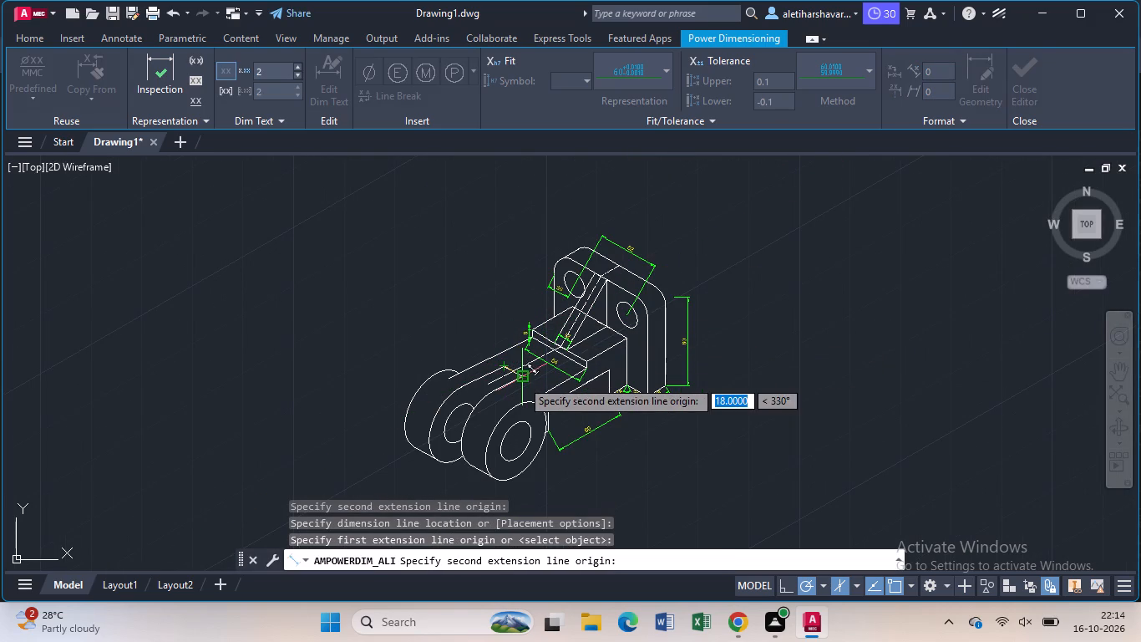
{"action": "left_click", "coordinate": [521, 380]}
{"action": "left_click", "coordinate": [531, 374]}
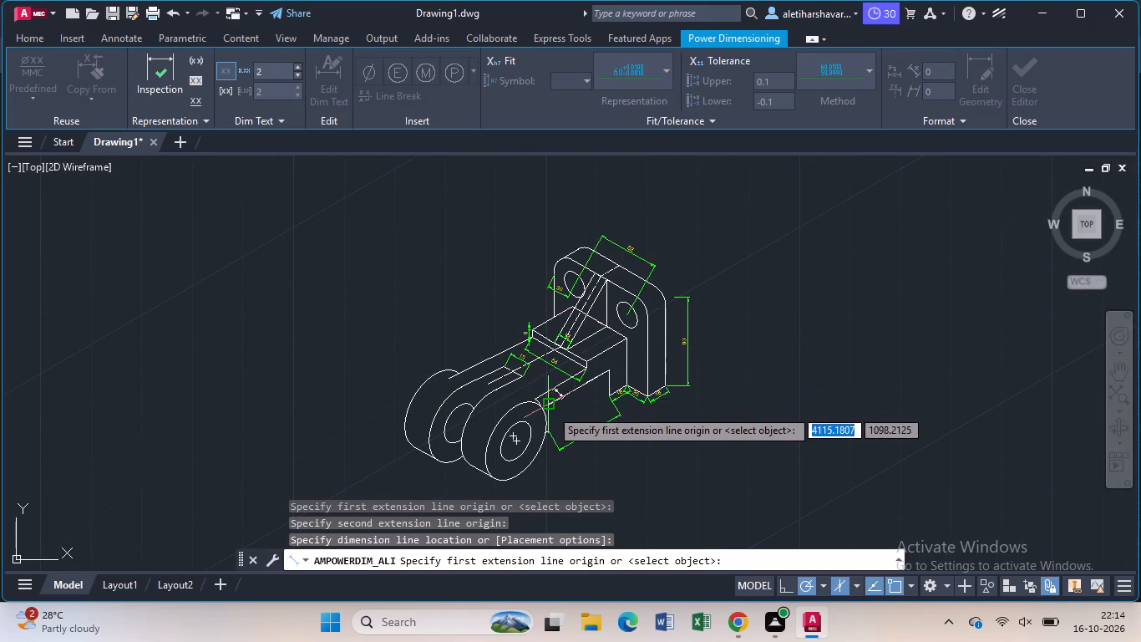
Add an aligned dimension along the bottom thickness edge of the far fork lug, placed just above that edge.
{"action": "scroll", "coordinate": [542, 373], "scroll_direction": "up", "scroll_amount": 2}
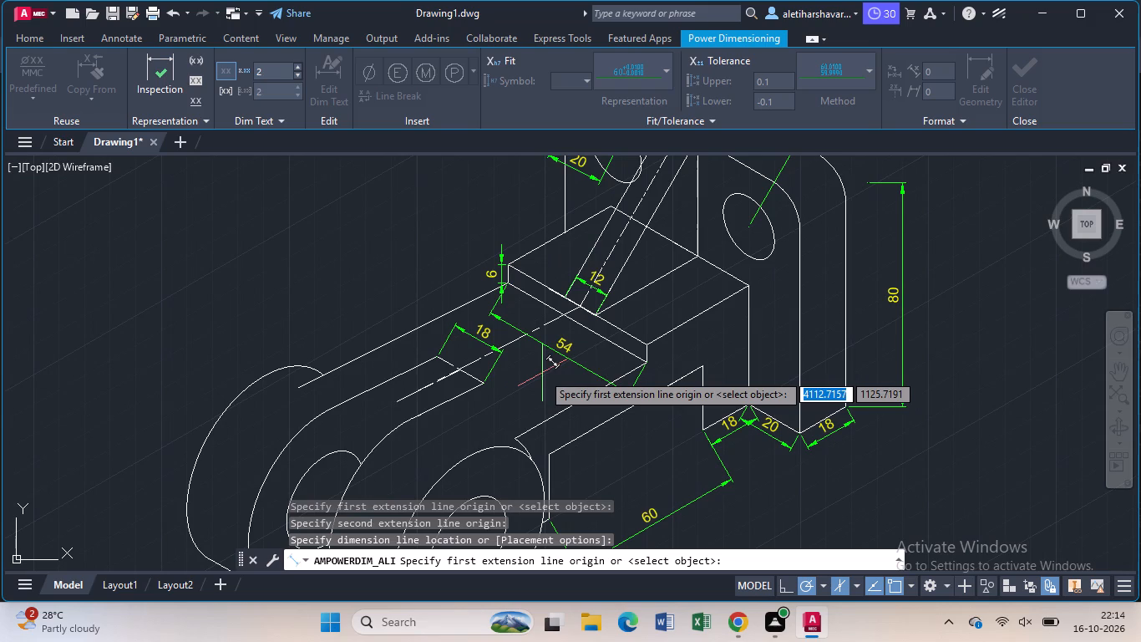
{"action": "scroll", "coordinate": [541, 373], "scroll_direction": "down", "scroll_amount": 1}
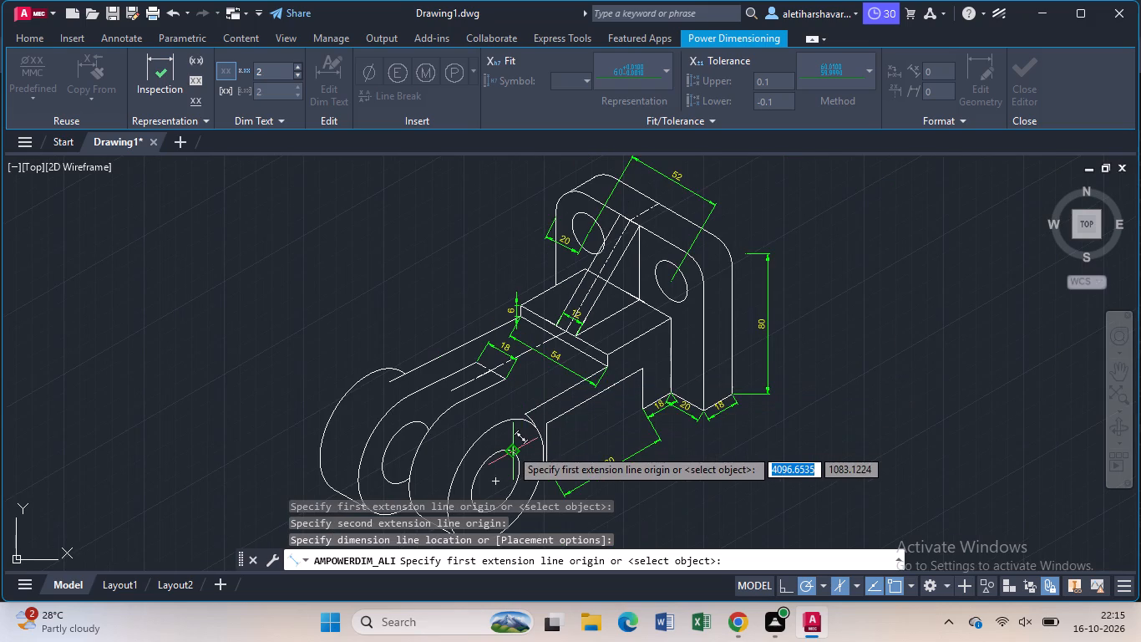
{"action": "scroll", "coordinate": [510, 448], "scroll_direction": "down", "scroll_amount": 1}
{"action": "middle_click_drag", "start_coordinate": [502, 451], "coordinate": [647, 399]}
{"action": "scroll", "coordinate": [635, 402], "scroll_direction": "up", "scroll_amount": 1}
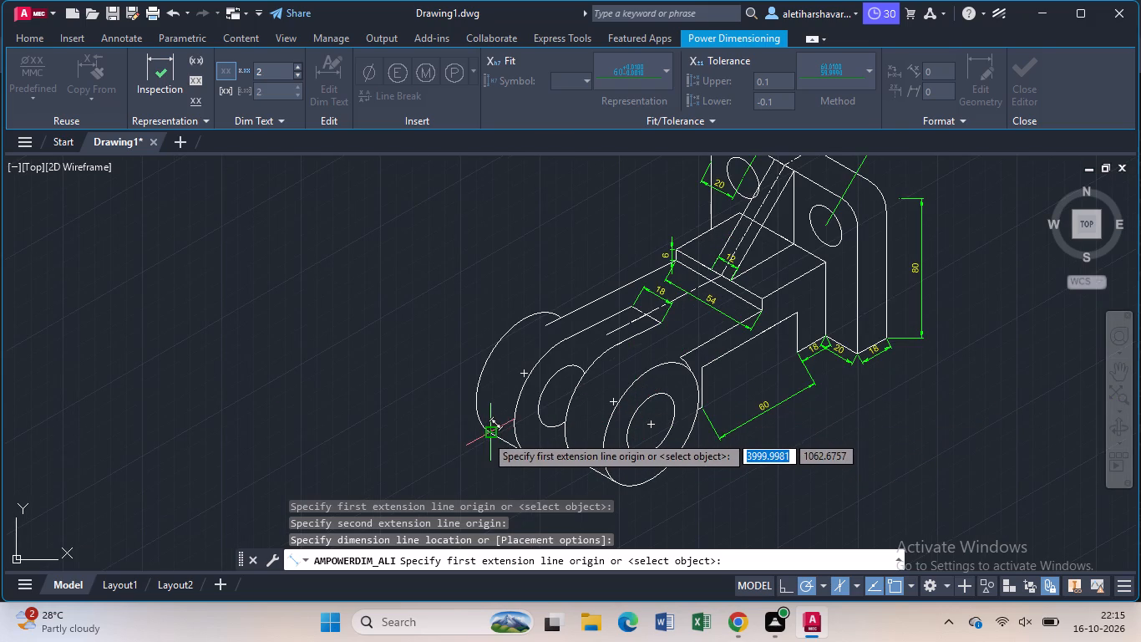
{"action": "left_click", "coordinate": [485, 435]}
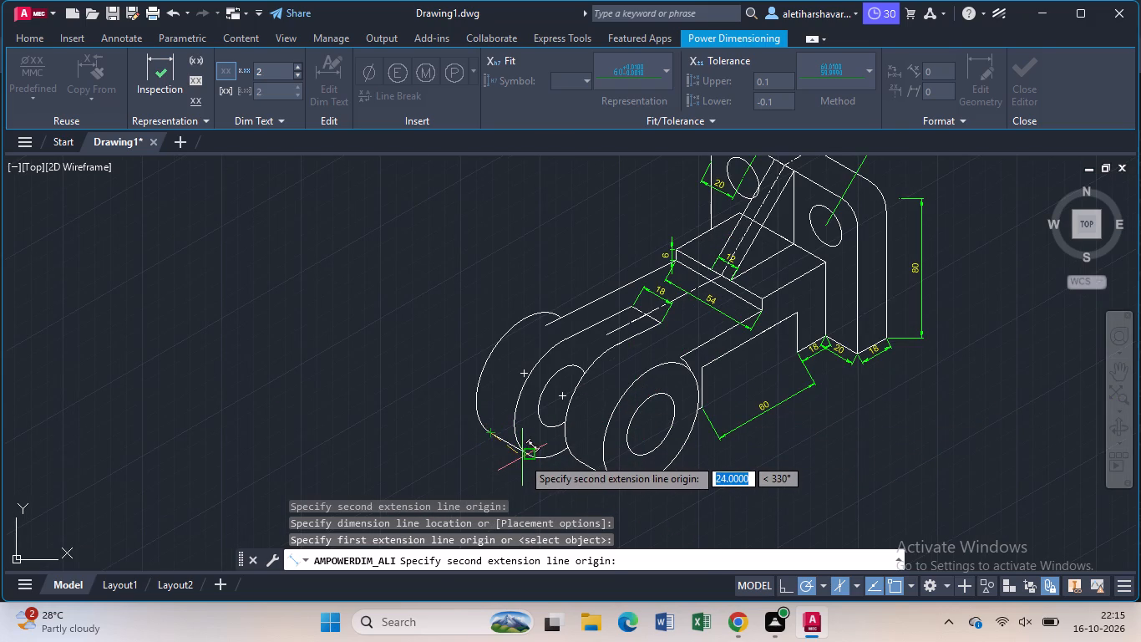
{"action": "left_click", "coordinate": [526, 456]}
{"action": "left_click", "coordinate": [531, 439]}
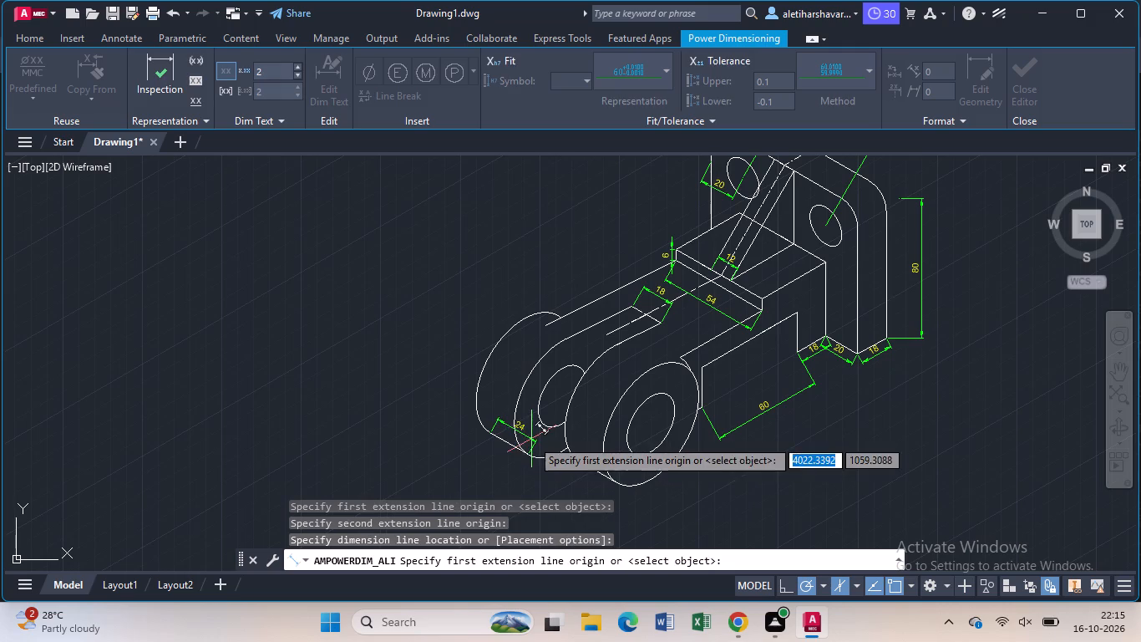
Add an aligned dimension along the bottom thickness edge of the near fork lug, placed just above it, and end dimensioning.
{"action": "left_click", "coordinate": [578, 463]}
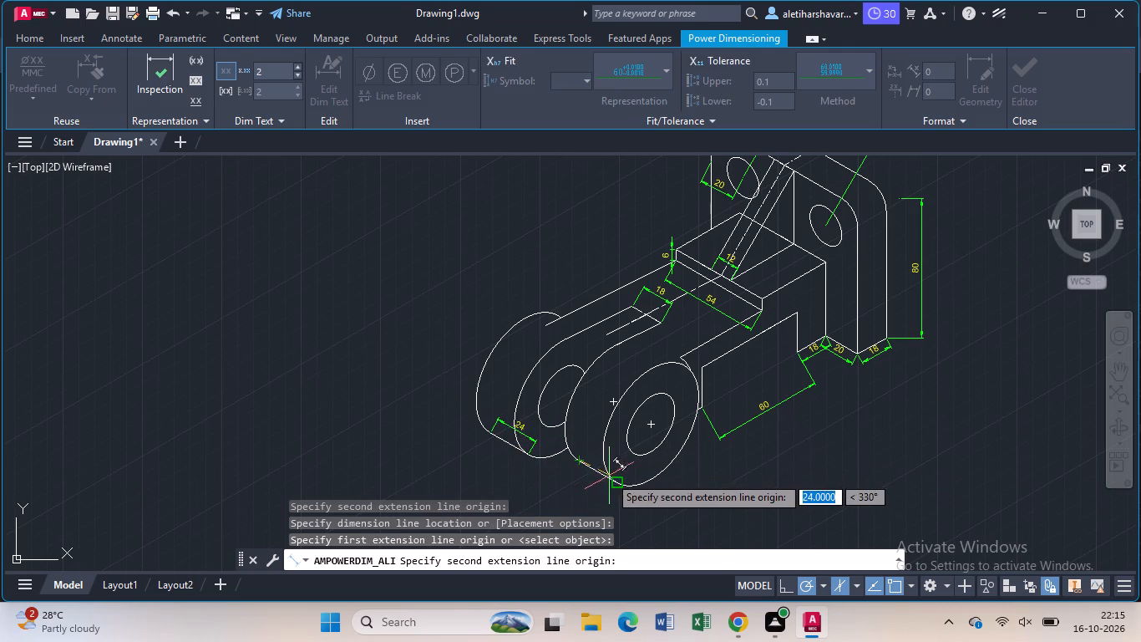
{"action": "left_click", "coordinate": [614, 481]}
{"action": "left_click", "coordinate": [619, 466]}
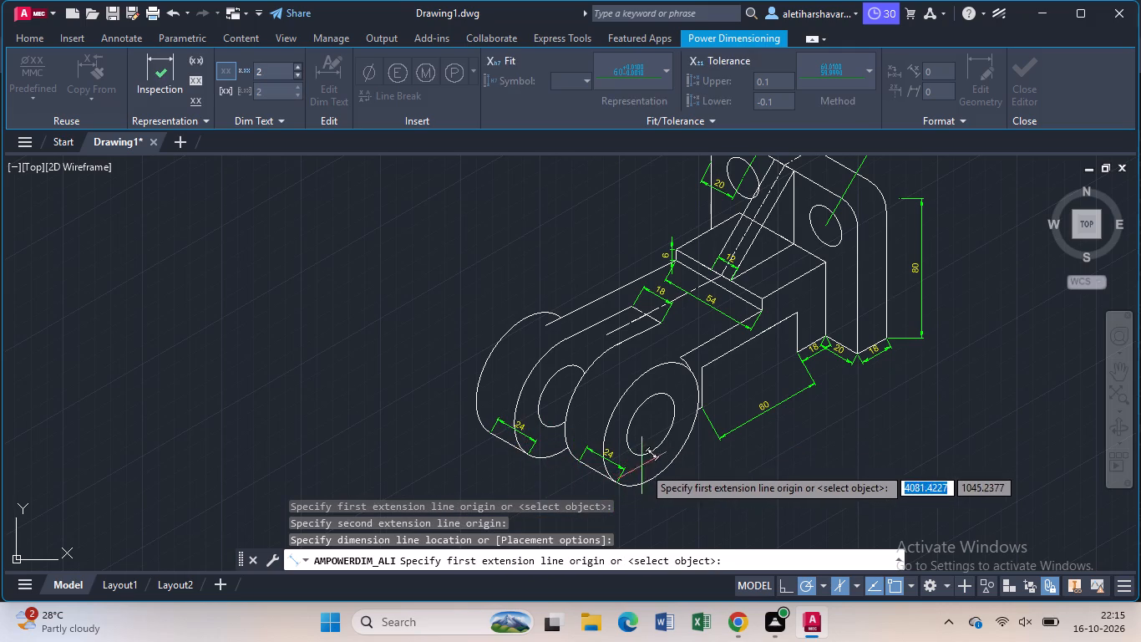
{"action": "scroll", "coordinate": [724, 473], "scroll_direction": "down", "scroll_amount": 1}
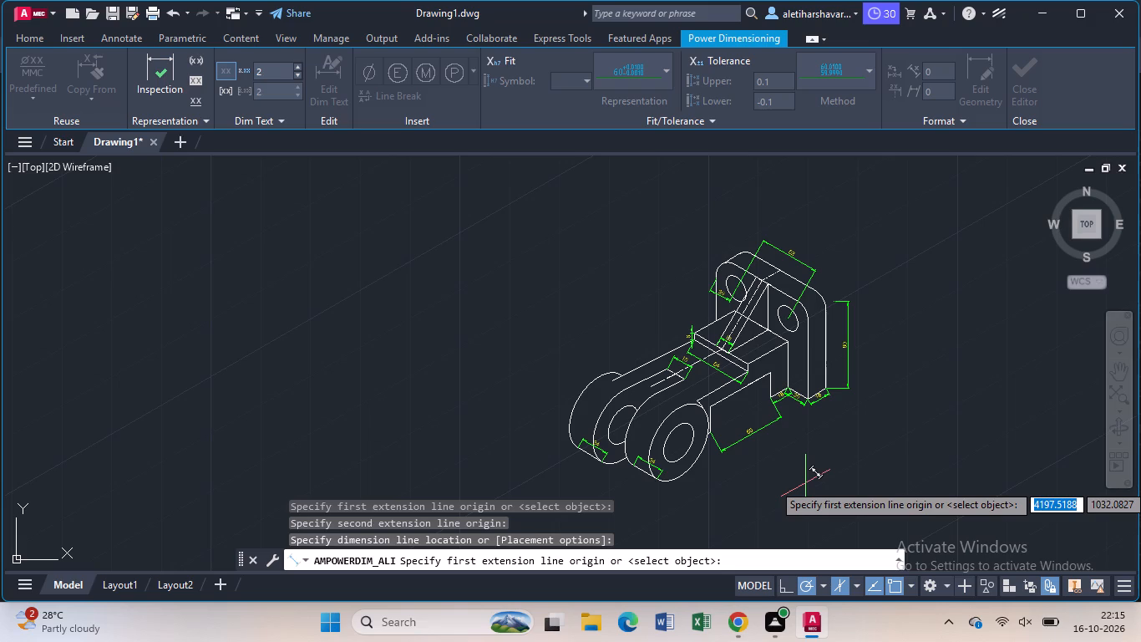
{"action": "key", "text": "Escape"}
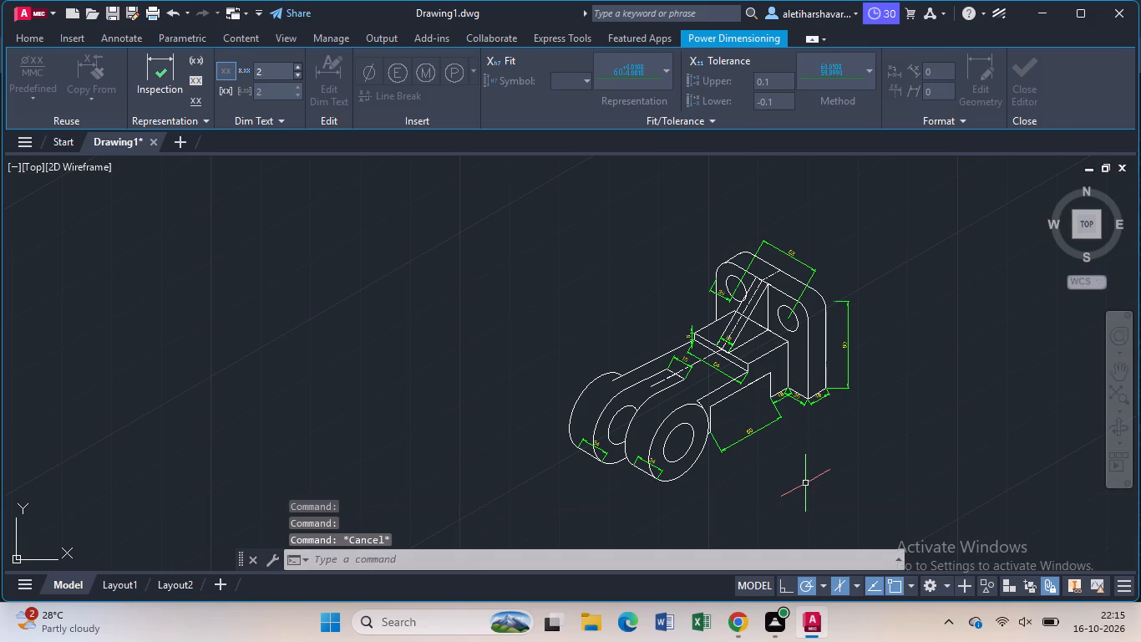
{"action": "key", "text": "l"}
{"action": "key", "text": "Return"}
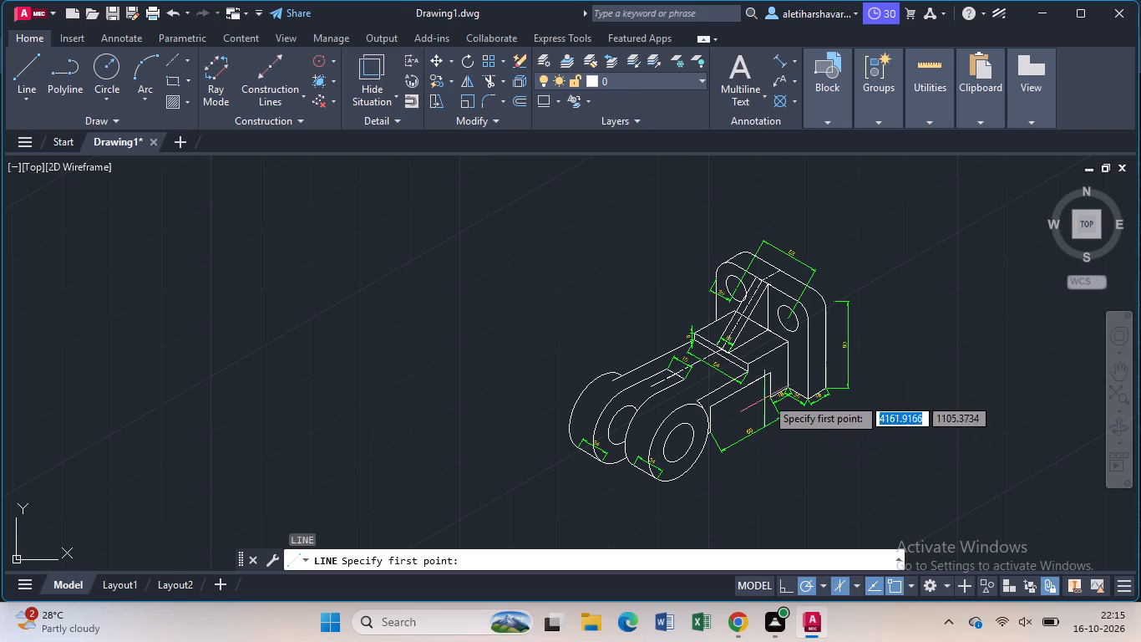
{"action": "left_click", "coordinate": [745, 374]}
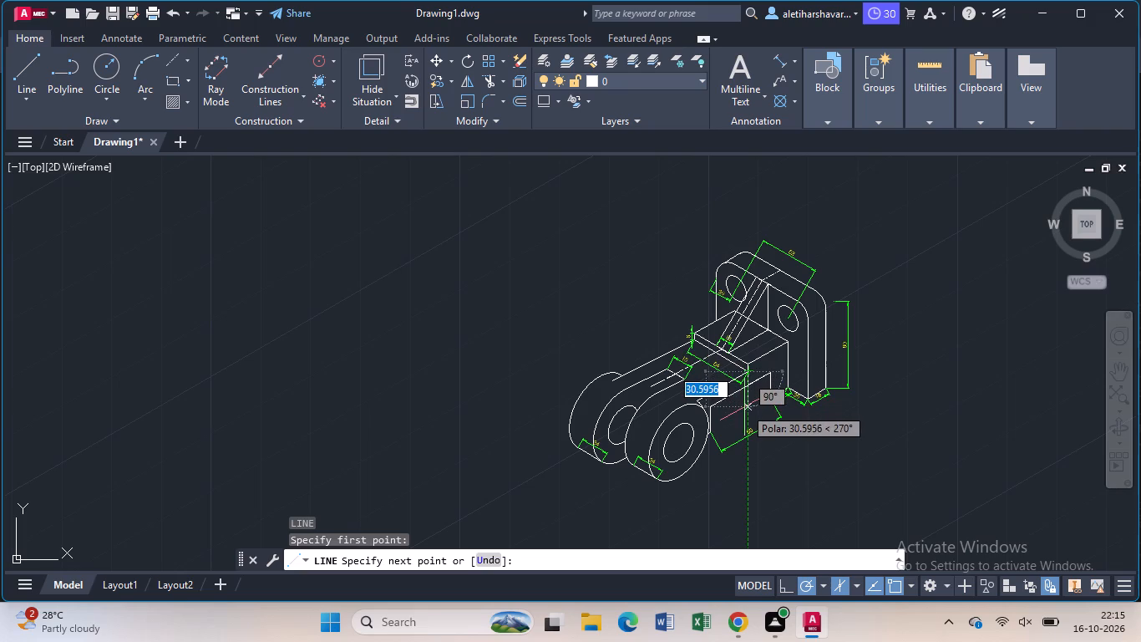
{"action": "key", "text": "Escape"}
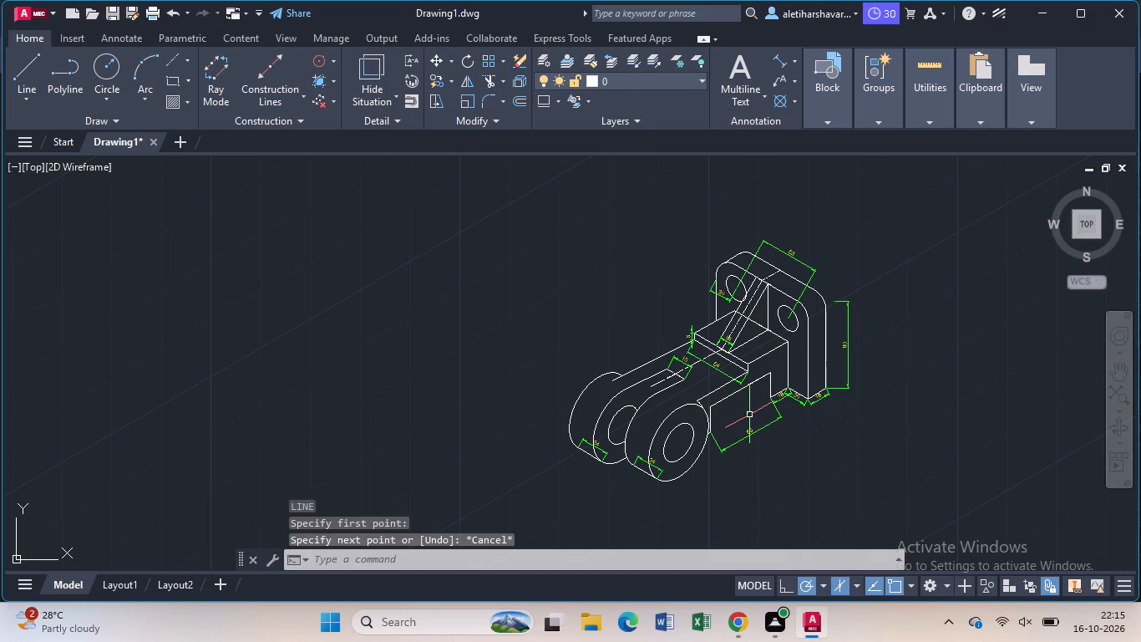
Draw a horizontal line about 14 units long towards the fork from the bottom of the vertical edge under the block.
{"action": "key", "text": "l"}
{"action": "key", "text": "Return"}
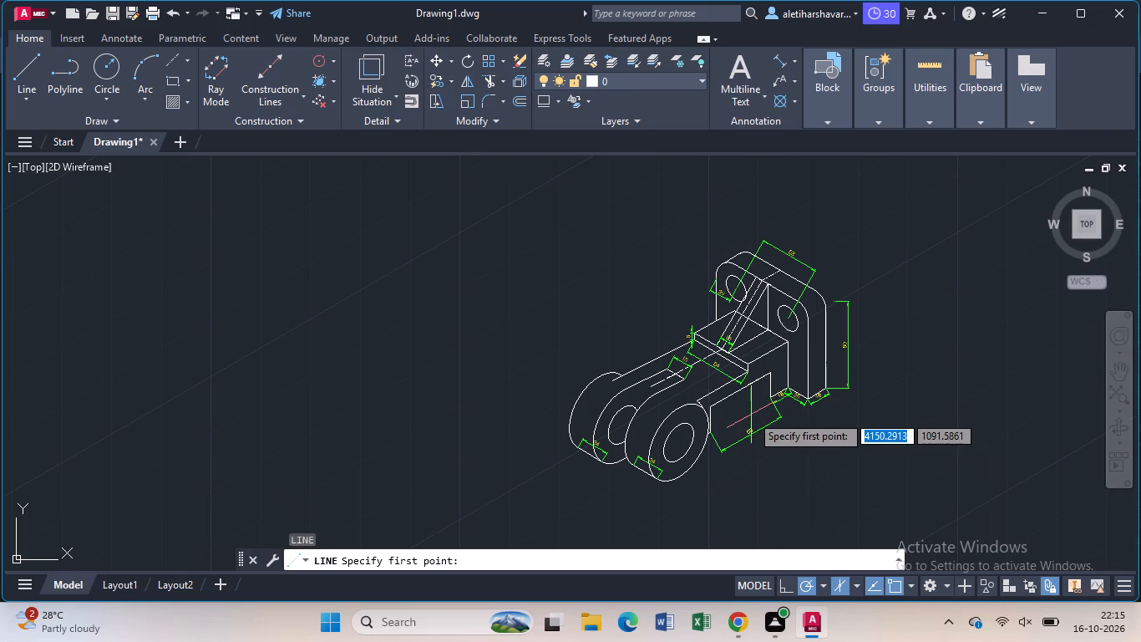
{"action": "scroll", "coordinate": [751, 415], "scroll_direction": "up", "scroll_amount": 2}
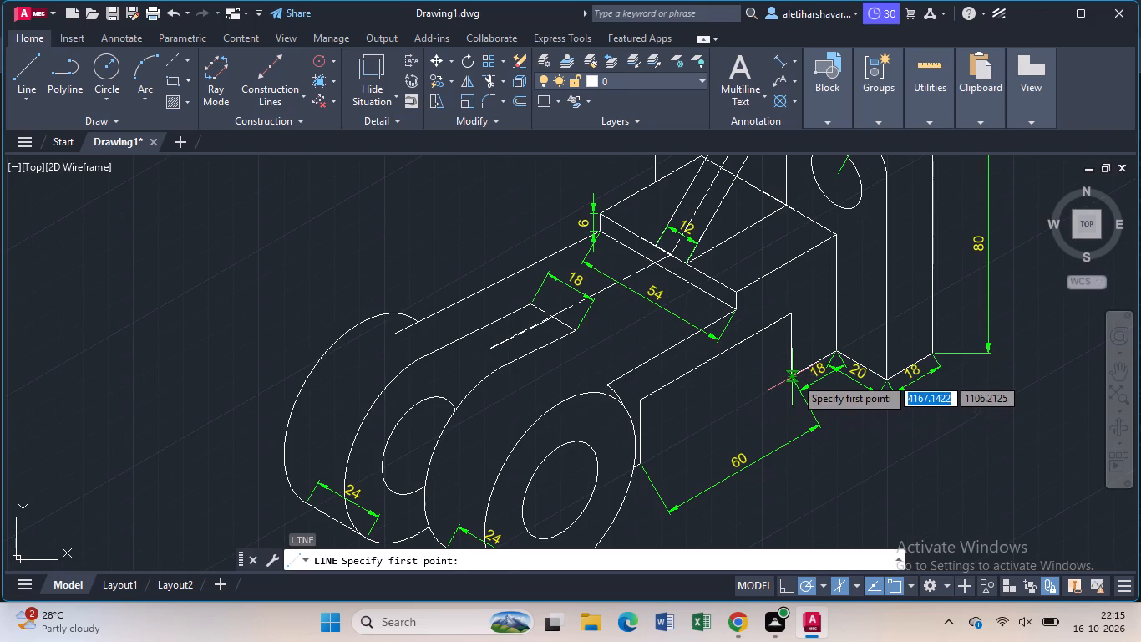
{"action": "left_click", "coordinate": [794, 377]}
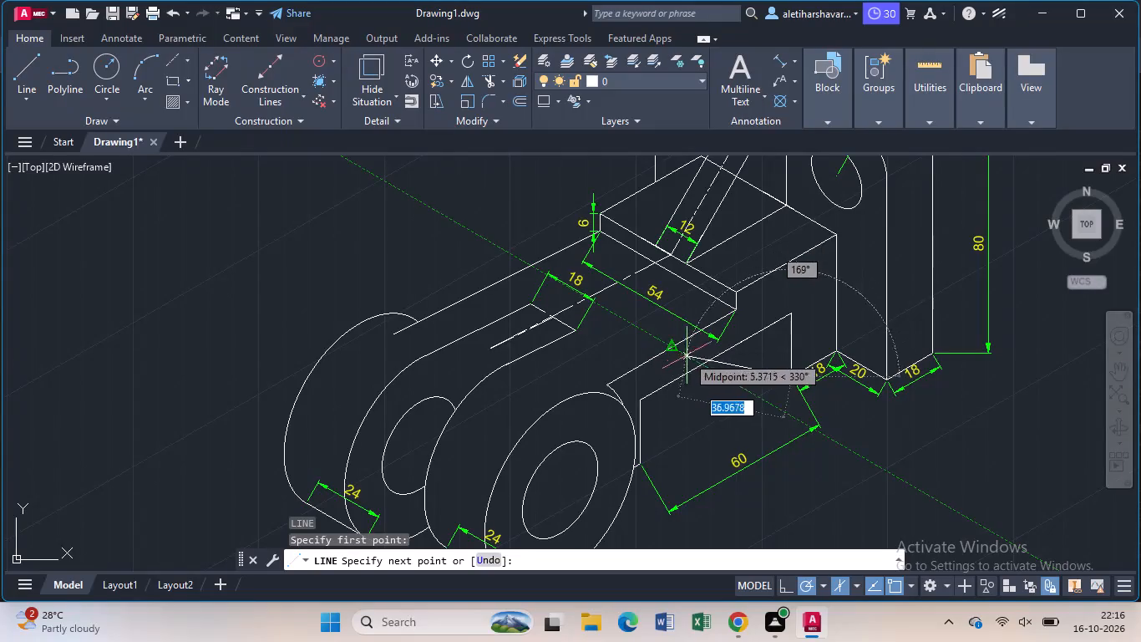
{"action": "left_click", "coordinate": [739, 369]}
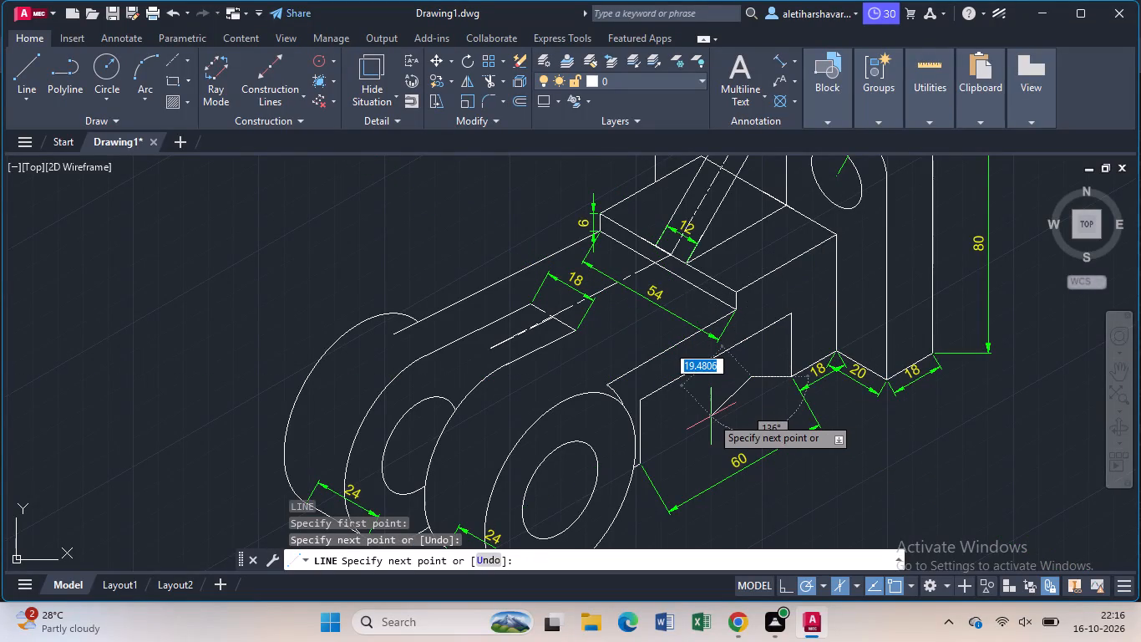
{"action": "key", "text": "Escape"}
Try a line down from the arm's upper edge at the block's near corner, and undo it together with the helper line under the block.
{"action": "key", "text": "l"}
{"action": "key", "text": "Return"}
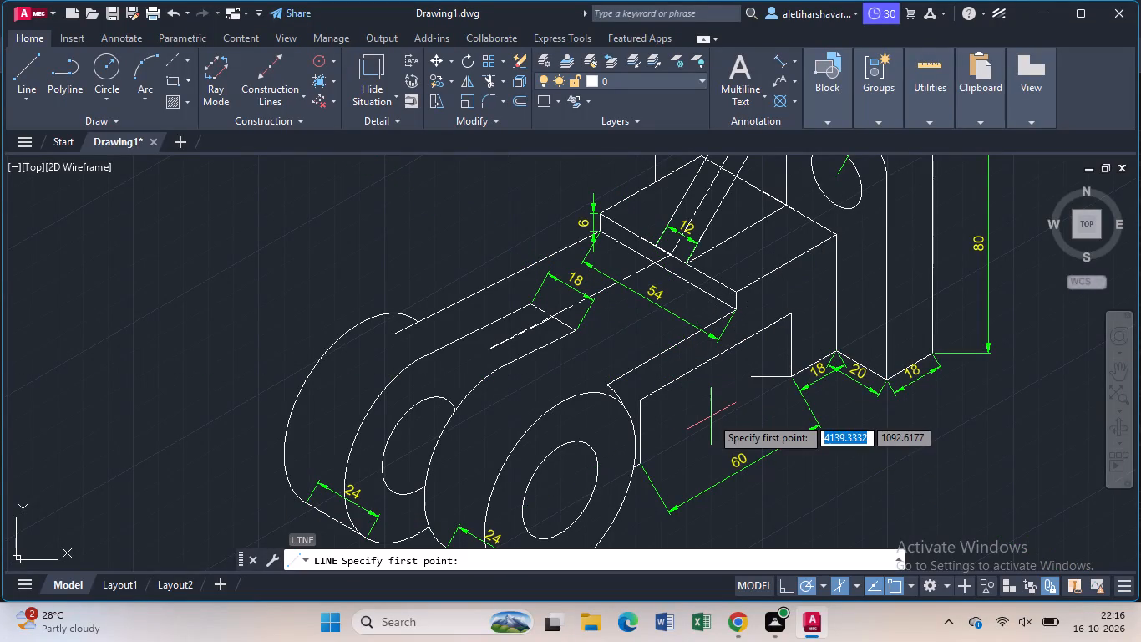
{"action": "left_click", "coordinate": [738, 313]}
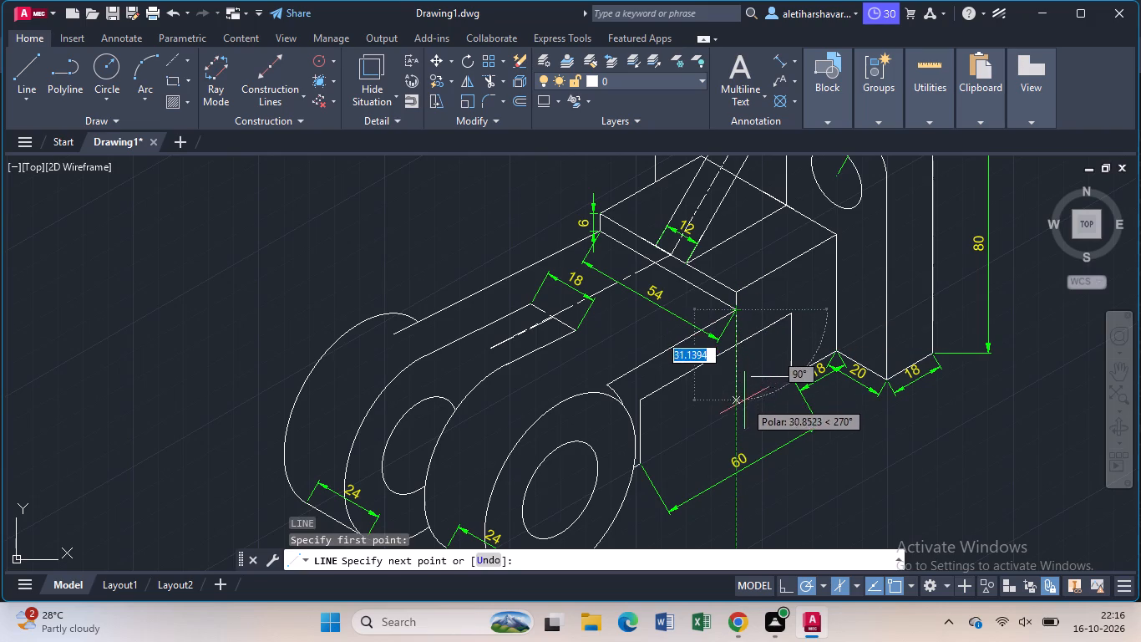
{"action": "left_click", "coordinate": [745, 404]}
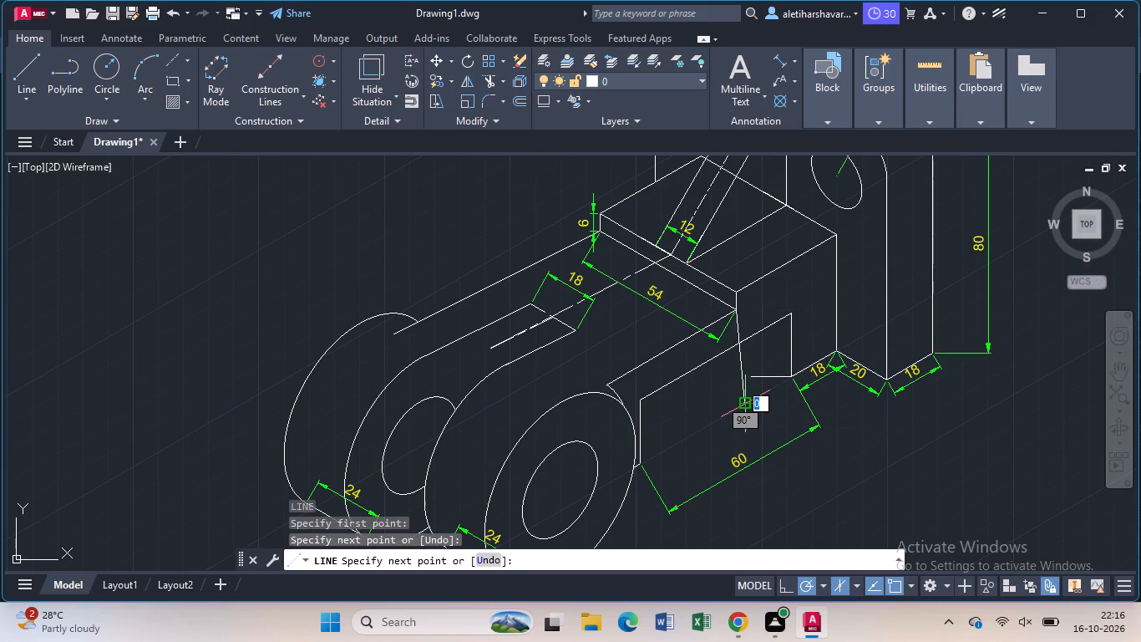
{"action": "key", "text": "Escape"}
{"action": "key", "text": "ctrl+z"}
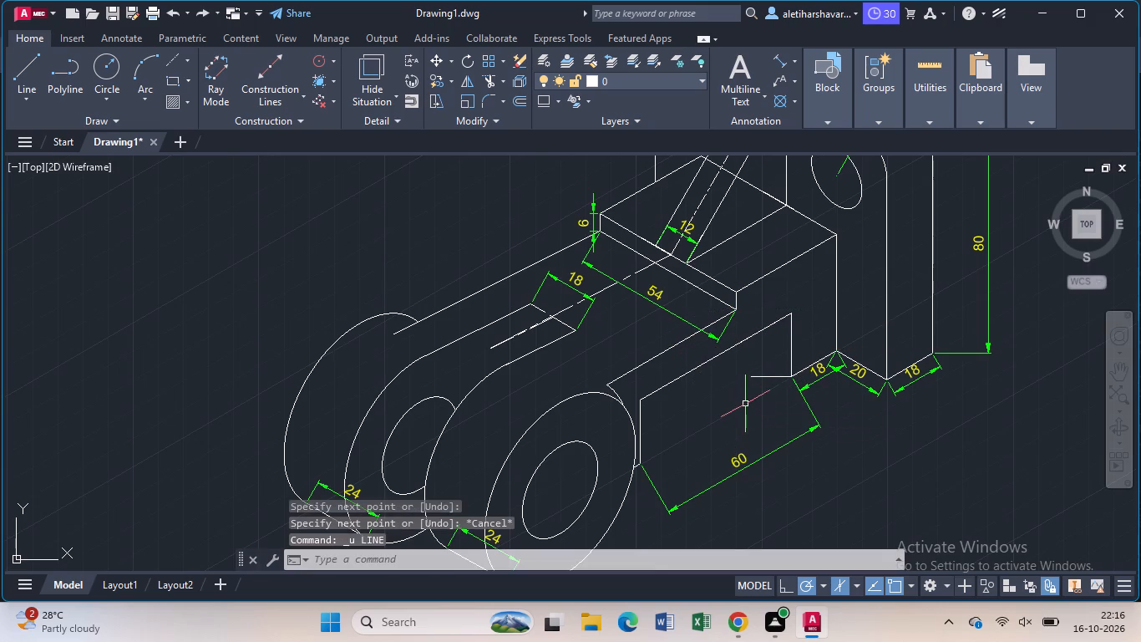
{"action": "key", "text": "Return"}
Draw a vertical line straight down from the bottom of the short edge at the block's near corner, past the arm's side.
{"action": "scroll", "coordinate": [745, 388], "scroll_direction": "up", "scroll_amount": 1}
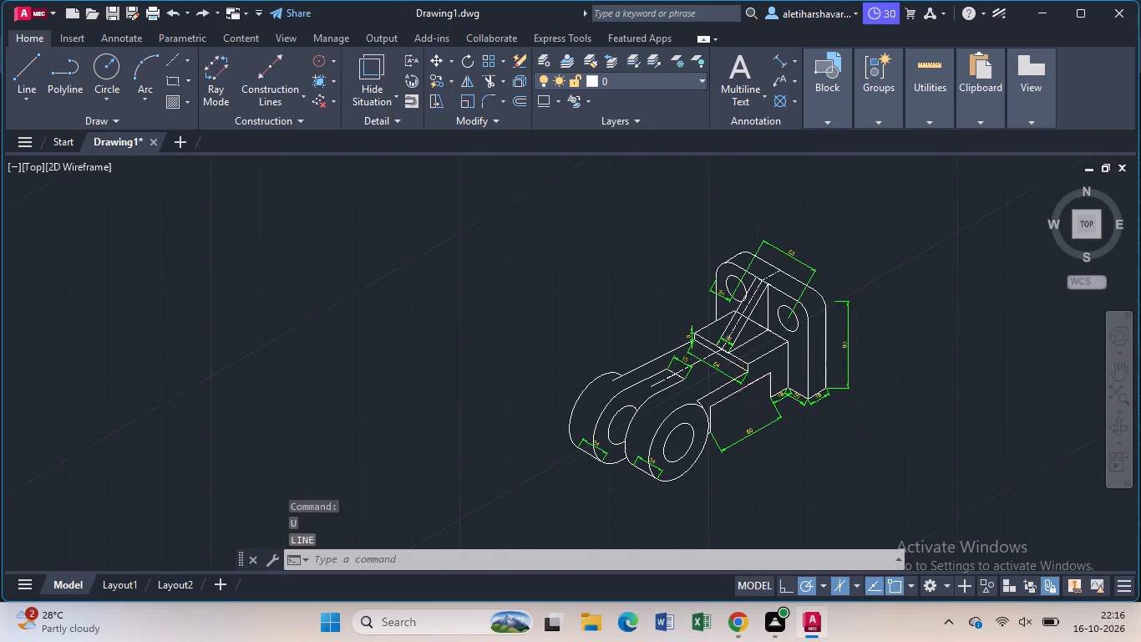
{"action": "scroll", "coordinate": [745, 388], "scroll_direction": "up", "scroll_amount": 2}
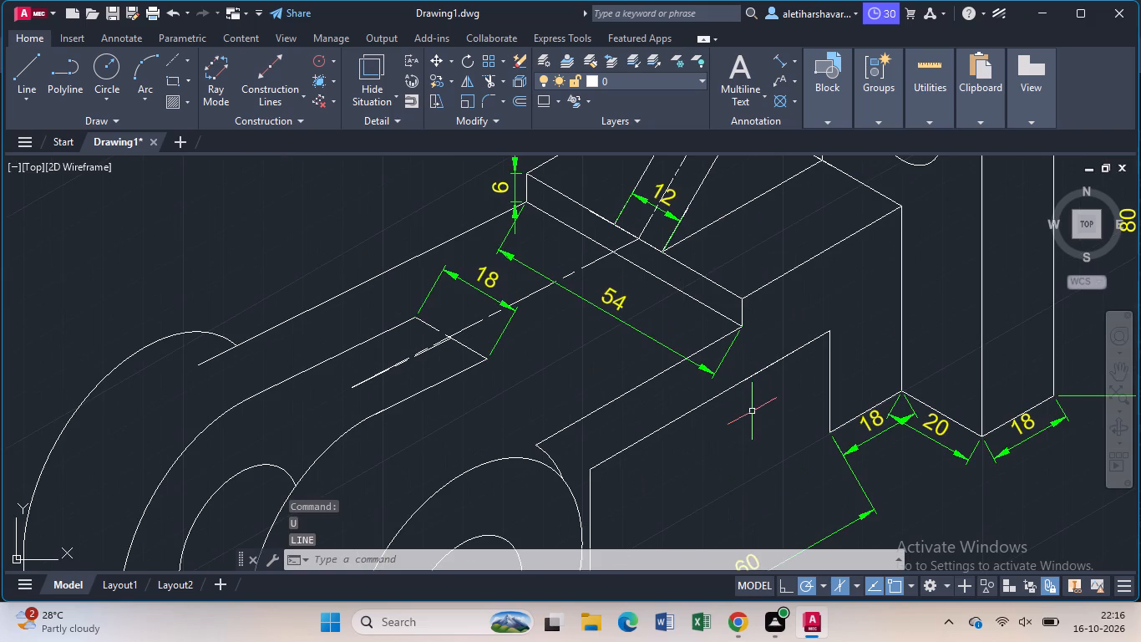
{"action": "key", "text": "l"}
{"action": "key", "text": "Return"}
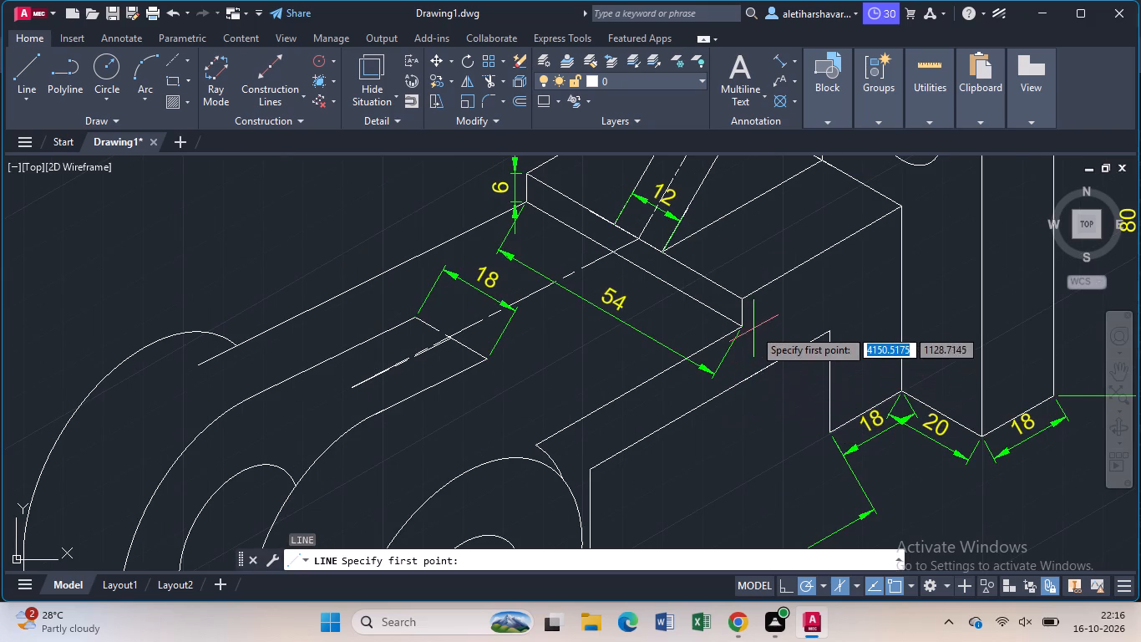
{"action": "left_click", "coordinate": [746, 325]}
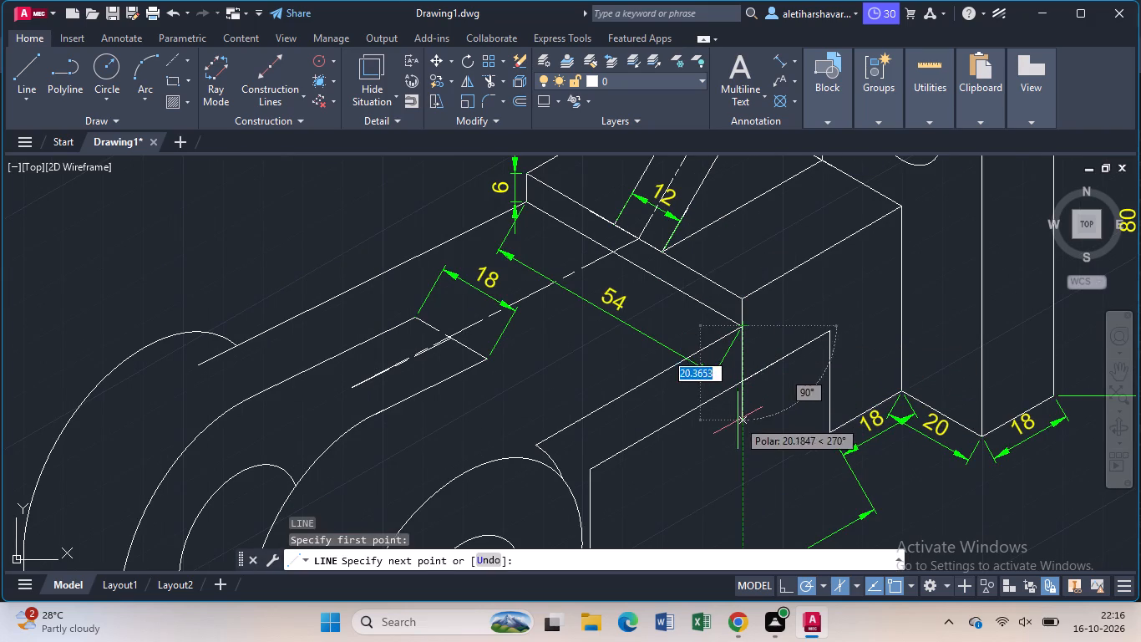
{"action": "left_click", "coordinate": [739, 481]}
{"action": "key", "text": "Escape"}
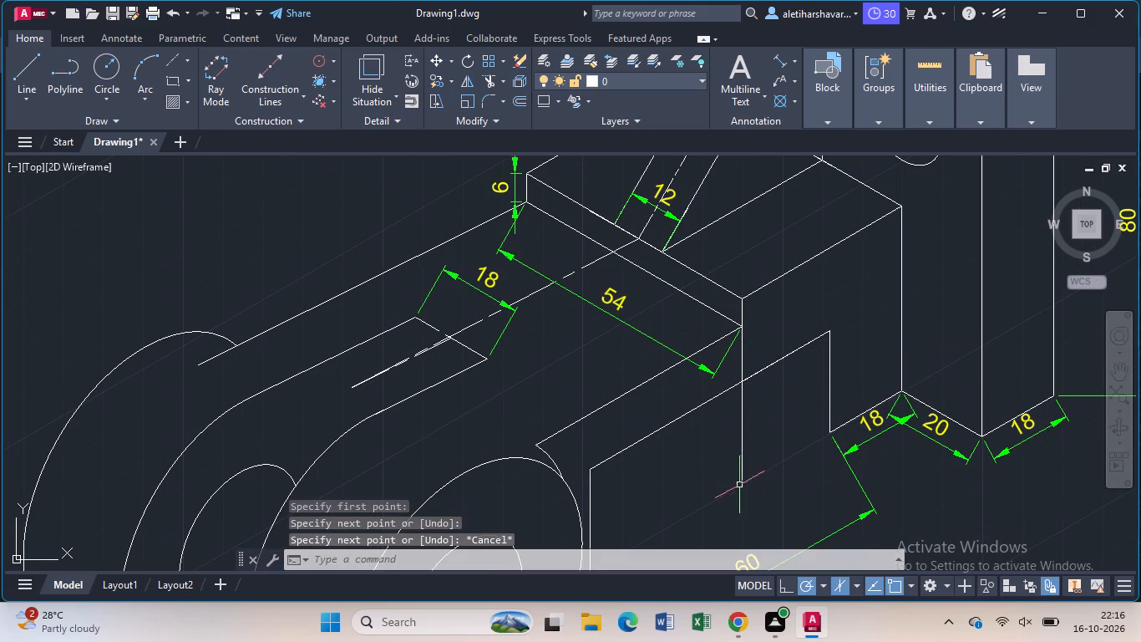
Draw a horizontal line about 25 units long towards the fork from the bottom of the vertical edge under the block, crossing the new vertical line.
{"action": "key", "text": "l"}
{"action": "key", "text": "Return"}
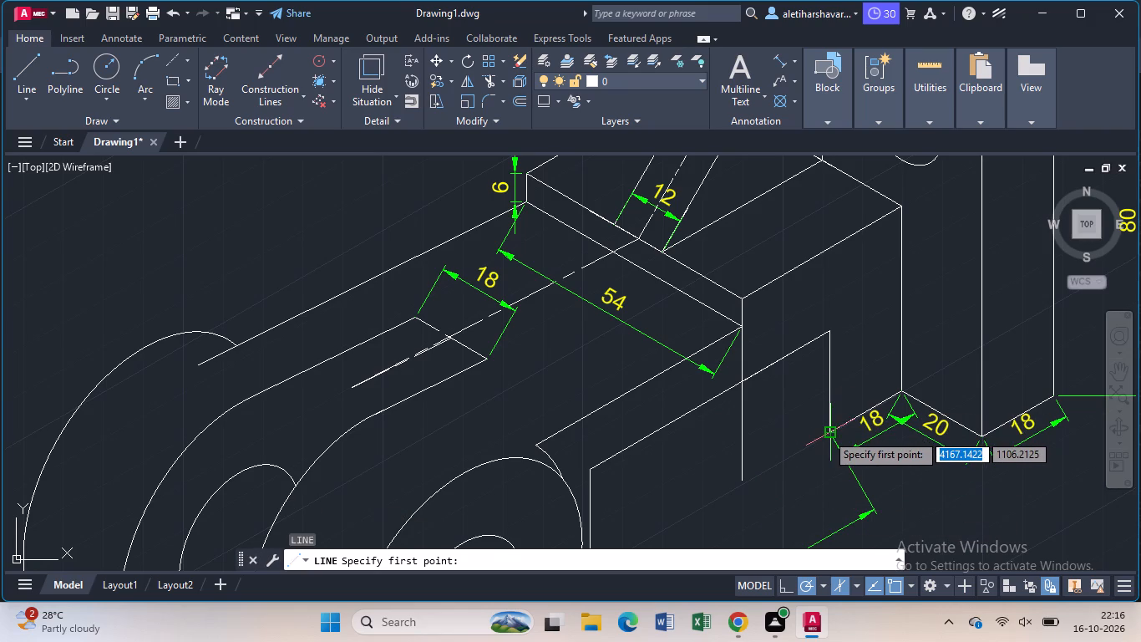
{"action": "left_click", "coordinate": [826, 433]}
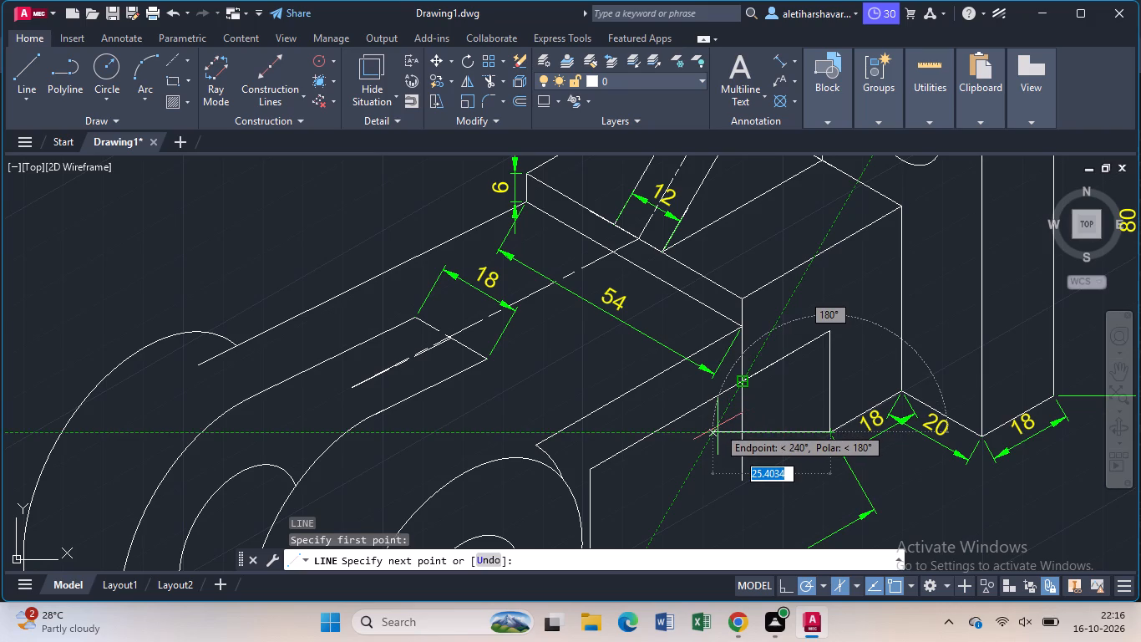
{"action": "left_click", "coordinate": [718, 426]}
{"action": "key", "text": "Escape"}
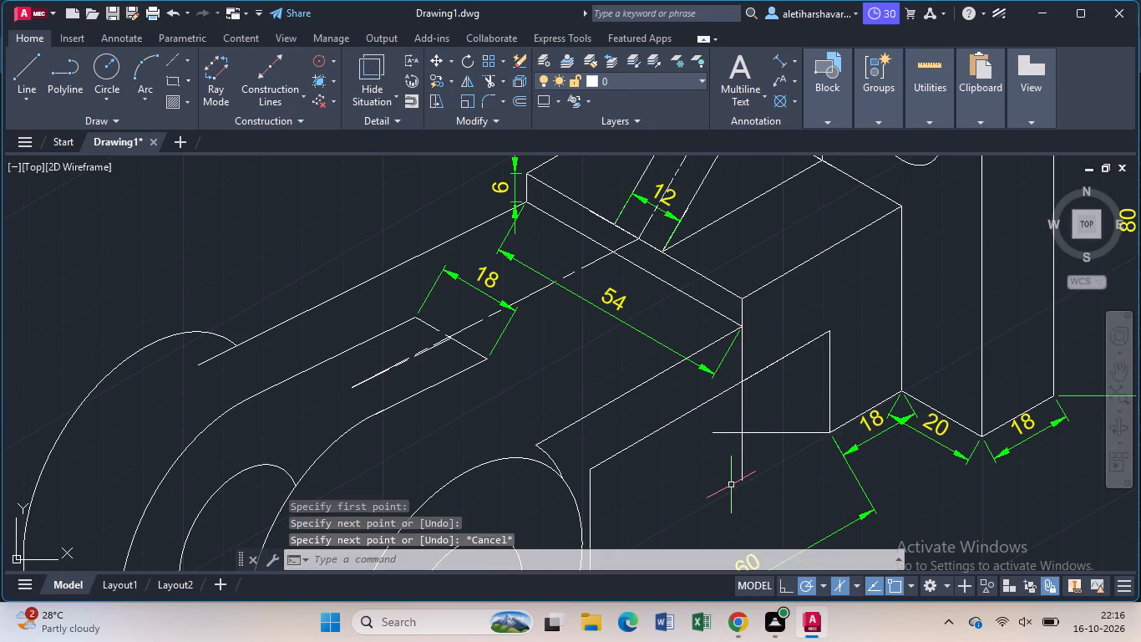
Trim the overhanging ends of the new vertical and horizontal lines so that they meet in a corner under the block.
{"action": "type", "text": "tr"}
{"action": "key", "text": "Return"}
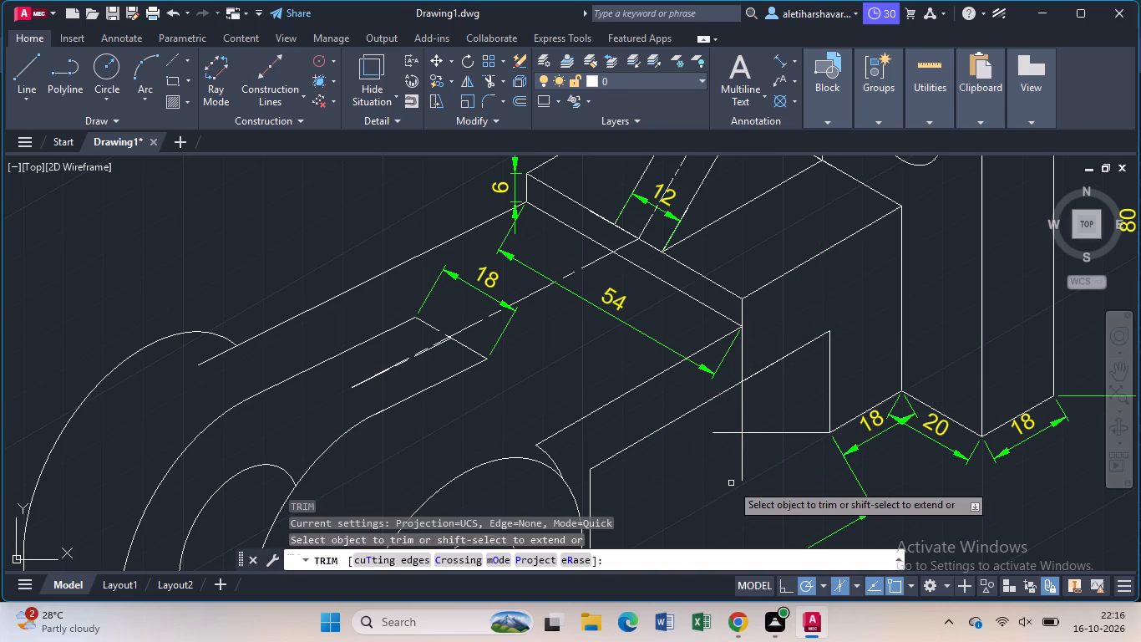
{"action": "left_click", "coordinate": [729, 433]}
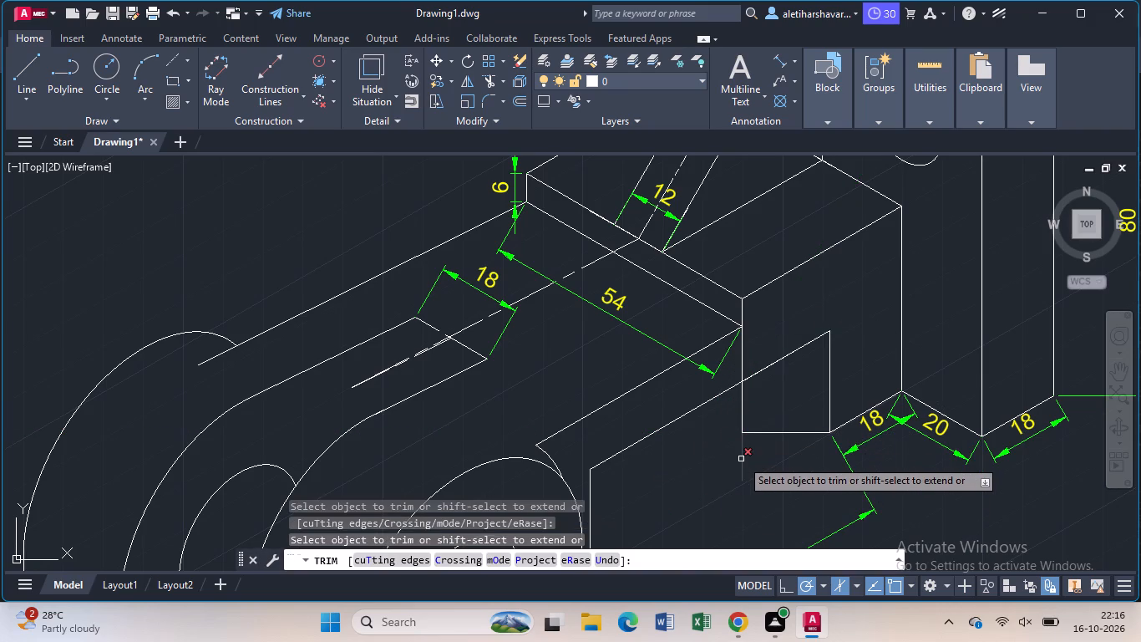
{"action": "left_click", "coordinate": [741, 459]}
{"action": "scroll", "coordinate": [741, 459], "scroll_direction": "down", "scroll_amount": 1}
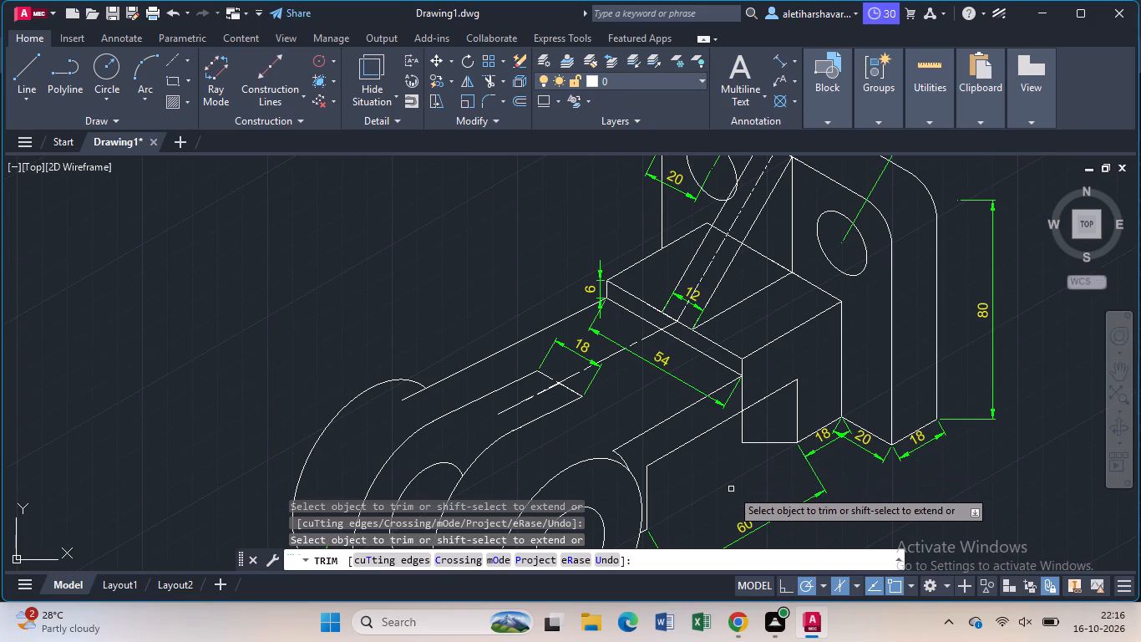
{"action": "key", "text": "Escape"}
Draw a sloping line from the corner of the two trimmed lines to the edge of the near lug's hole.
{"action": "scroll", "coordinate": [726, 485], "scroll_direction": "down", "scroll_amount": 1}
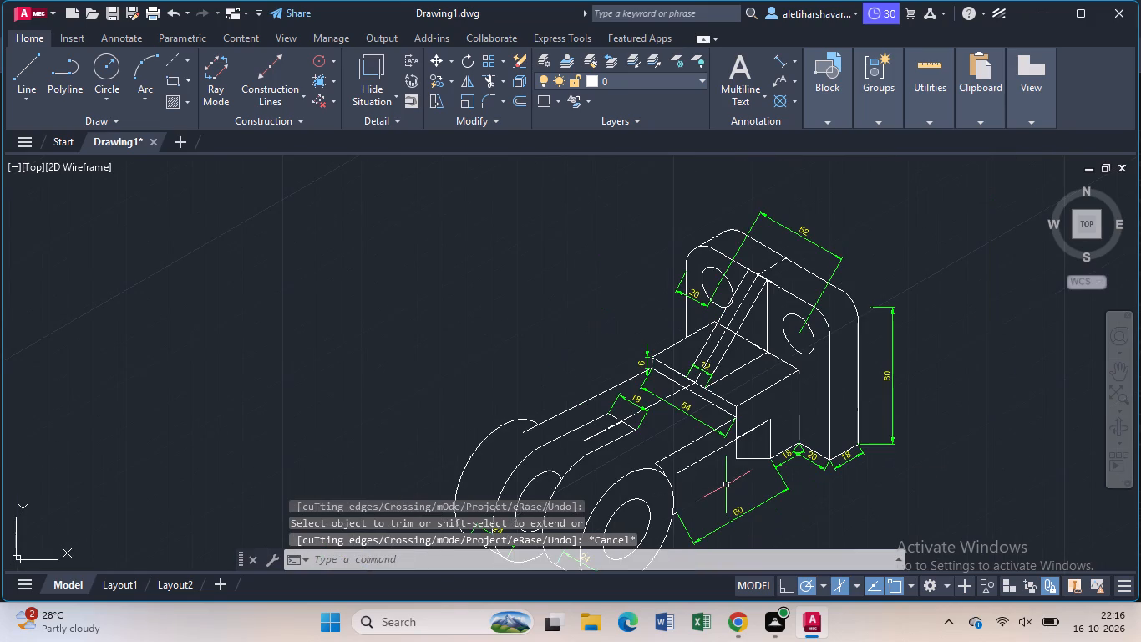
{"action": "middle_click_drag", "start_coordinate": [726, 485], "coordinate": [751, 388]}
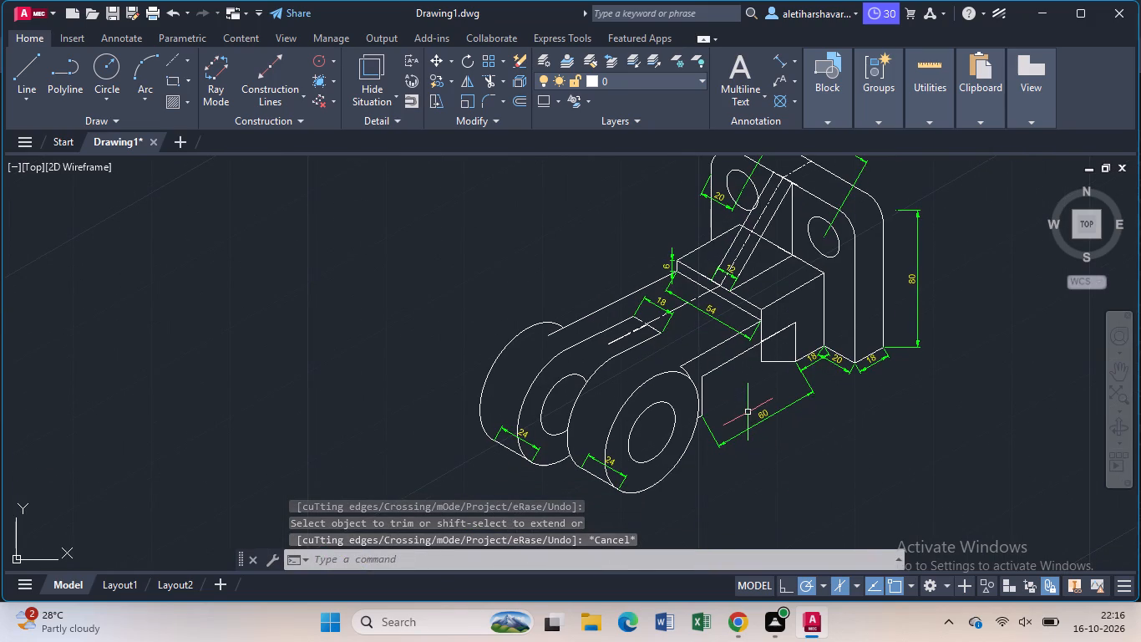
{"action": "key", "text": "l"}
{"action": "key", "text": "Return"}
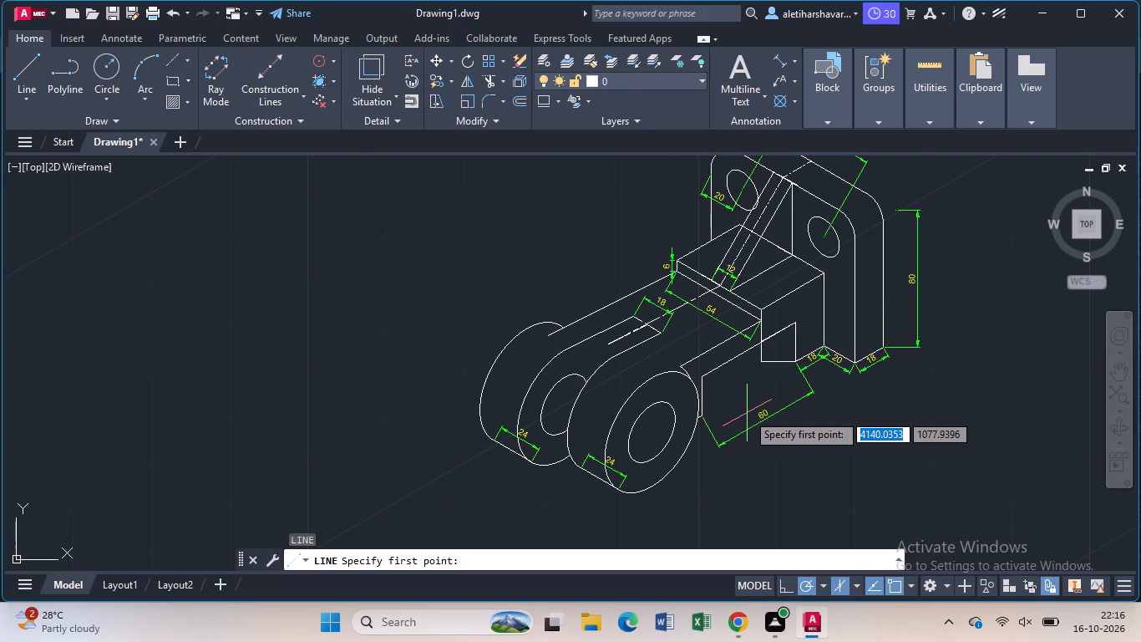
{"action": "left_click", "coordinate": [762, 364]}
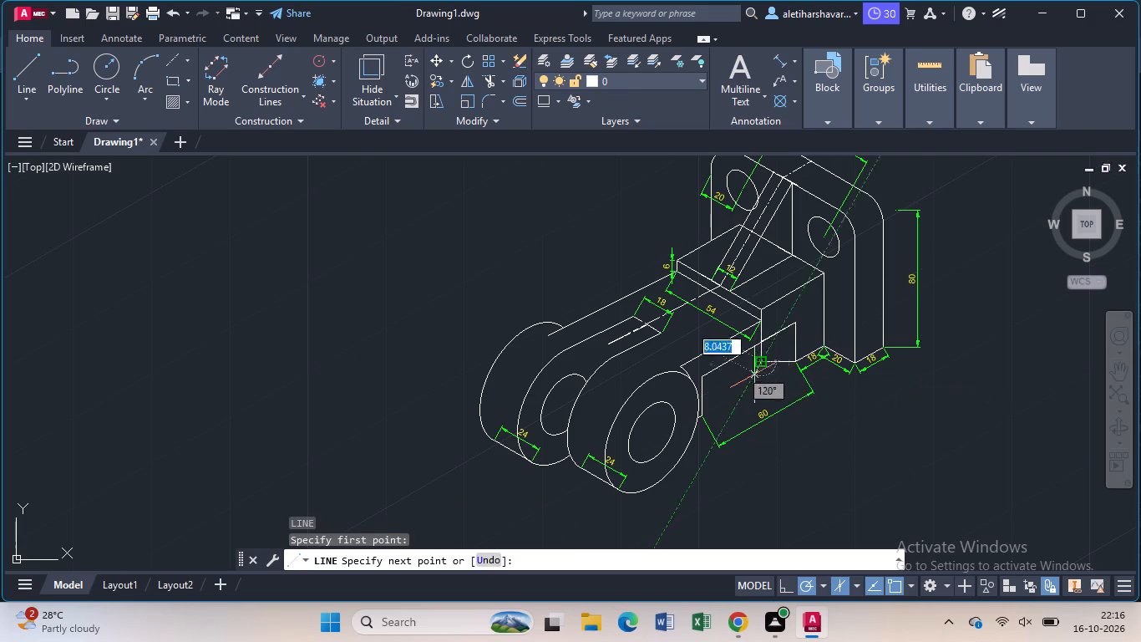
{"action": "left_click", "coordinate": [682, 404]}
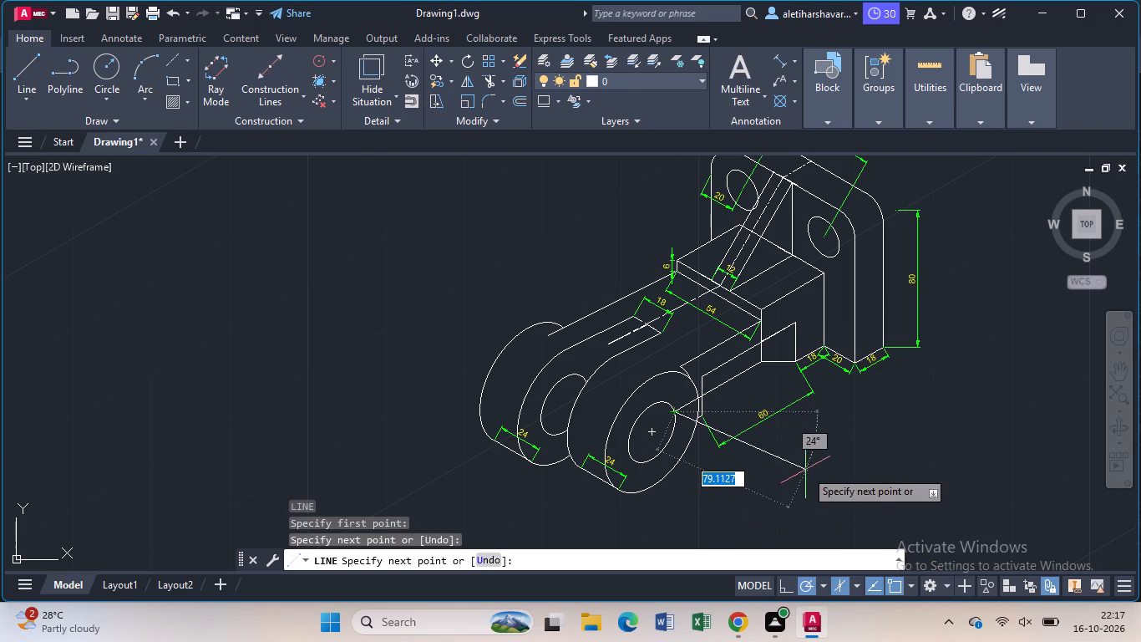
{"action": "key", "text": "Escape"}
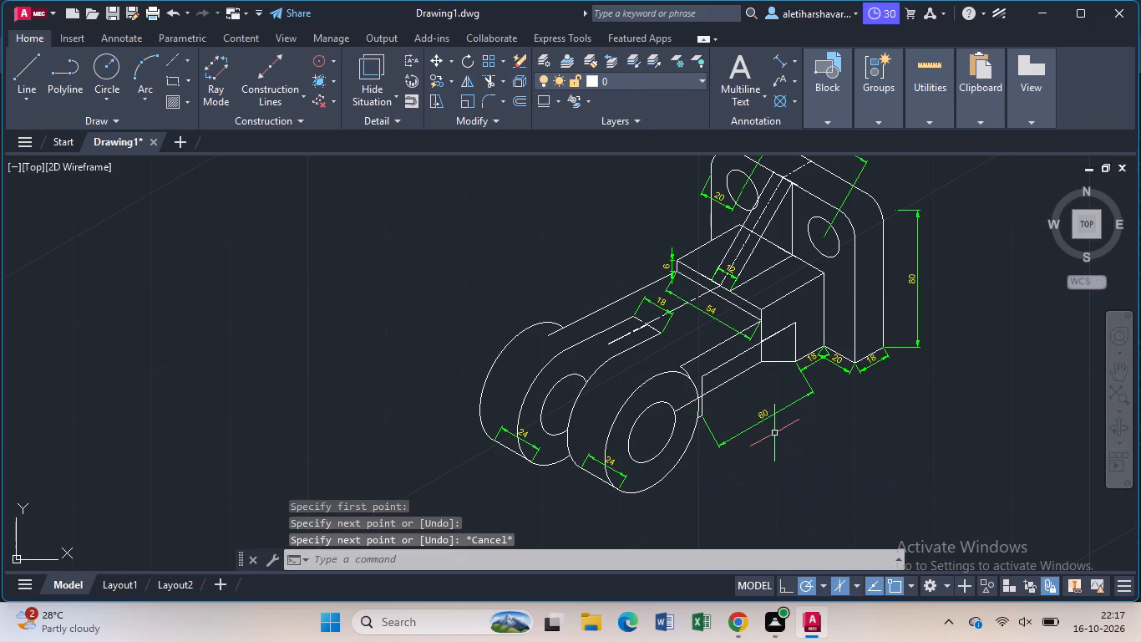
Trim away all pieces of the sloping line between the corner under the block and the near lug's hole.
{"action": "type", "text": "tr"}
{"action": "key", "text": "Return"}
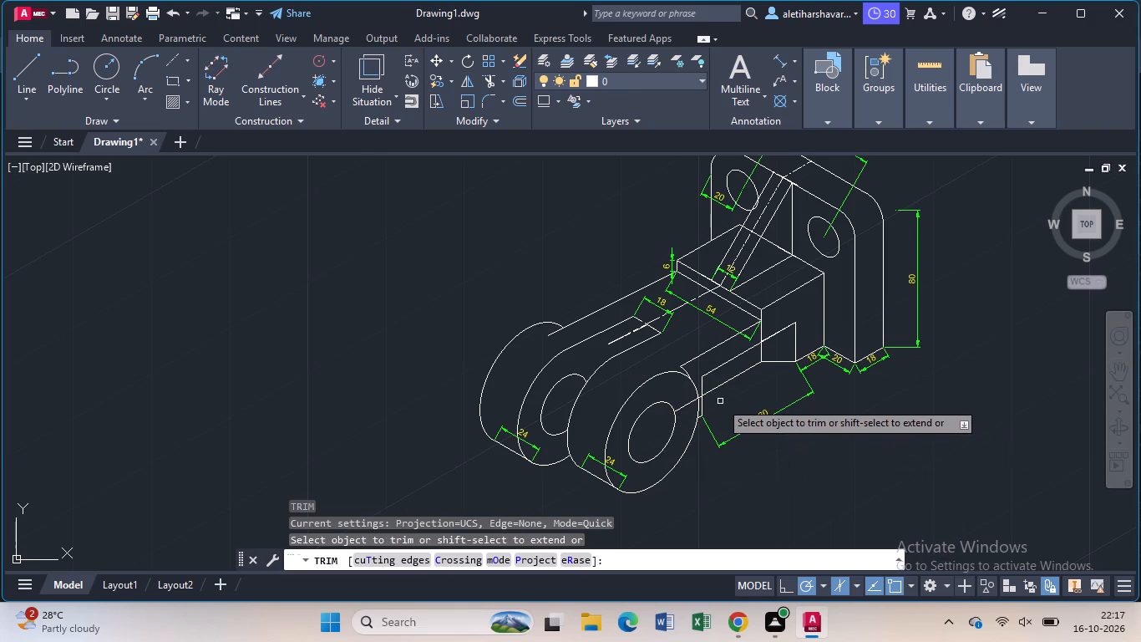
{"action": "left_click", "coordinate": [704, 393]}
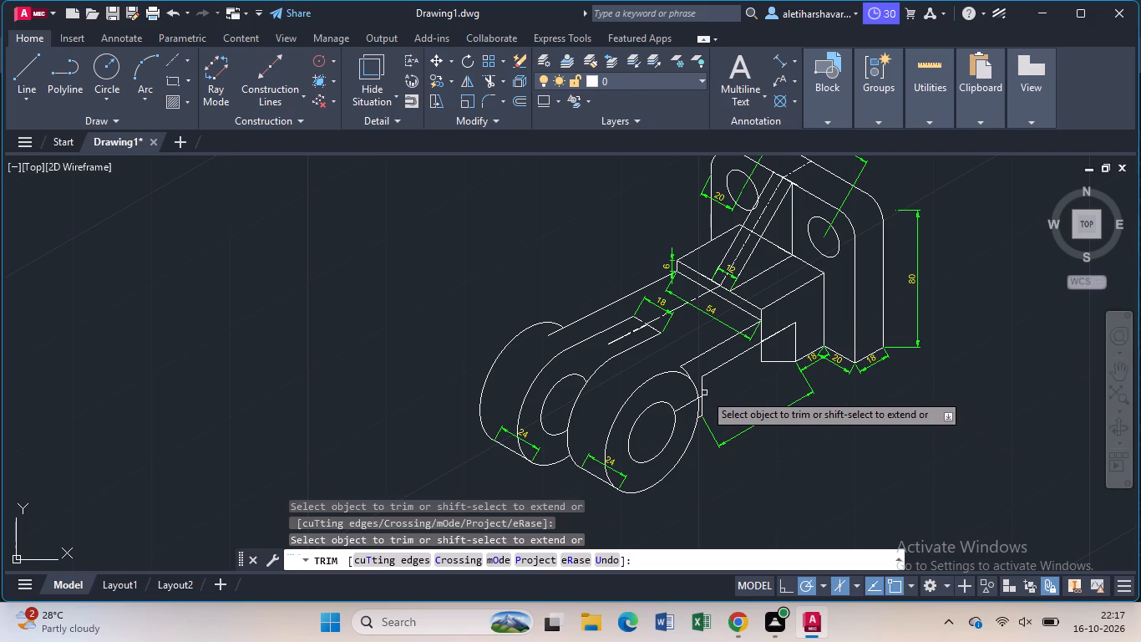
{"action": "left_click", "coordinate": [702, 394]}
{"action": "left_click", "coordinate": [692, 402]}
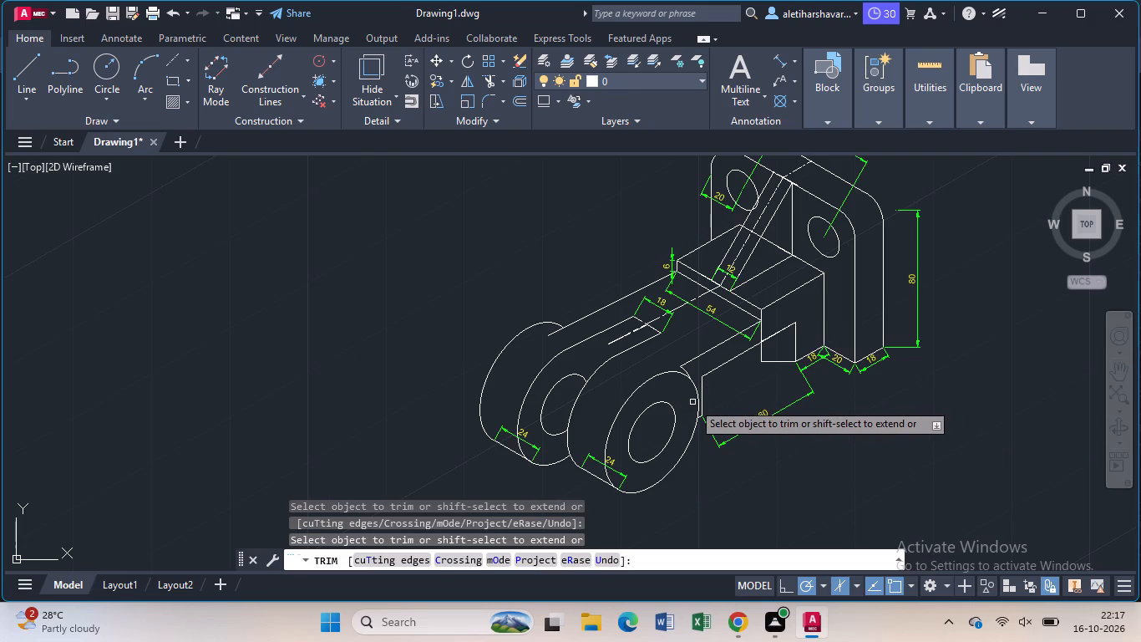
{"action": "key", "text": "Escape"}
Draw a sloping line about 48 units long from the corner under the block to just inside the near lug's outer curve.
{"action": "key", "text": "l"}
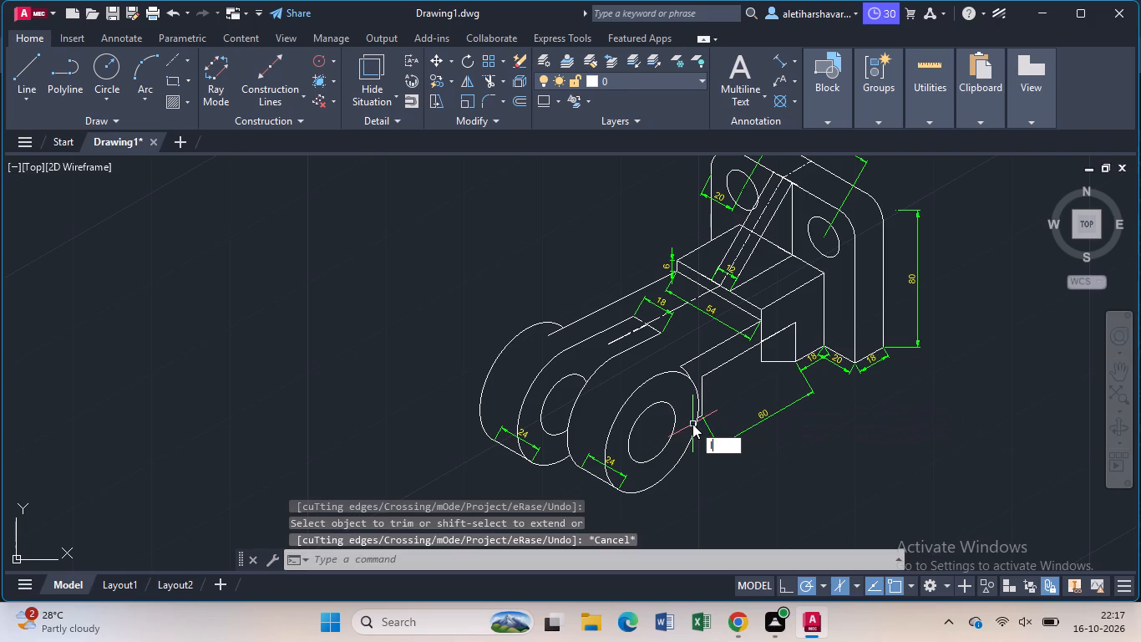
{"action": "key", "text": "Return"}
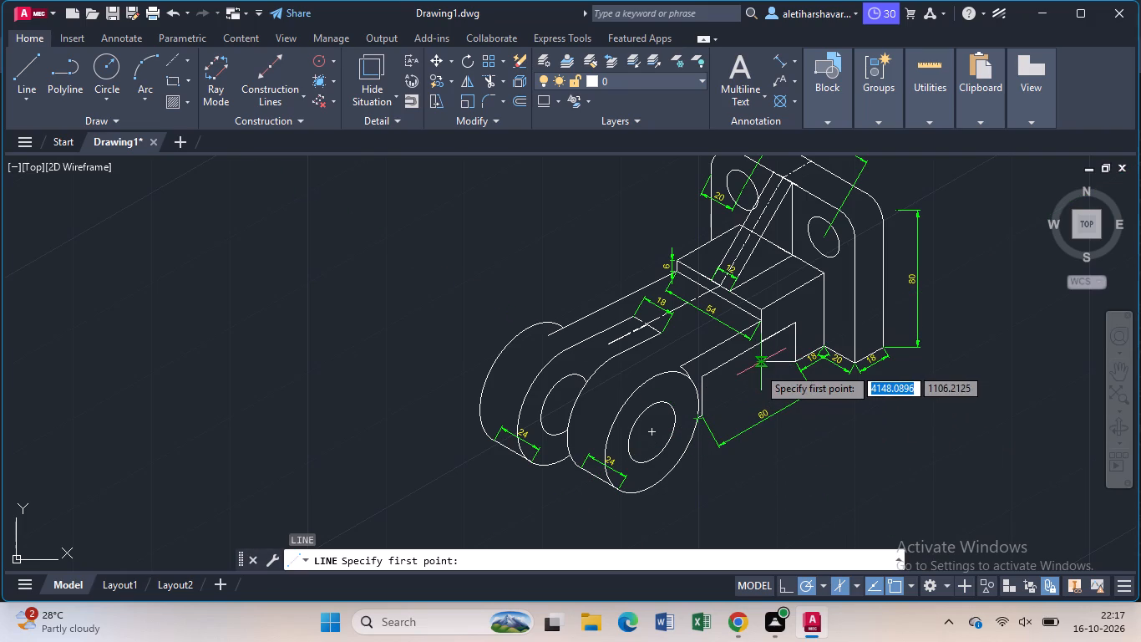
{"action": "left_click", "coordinate": [758, 367]}
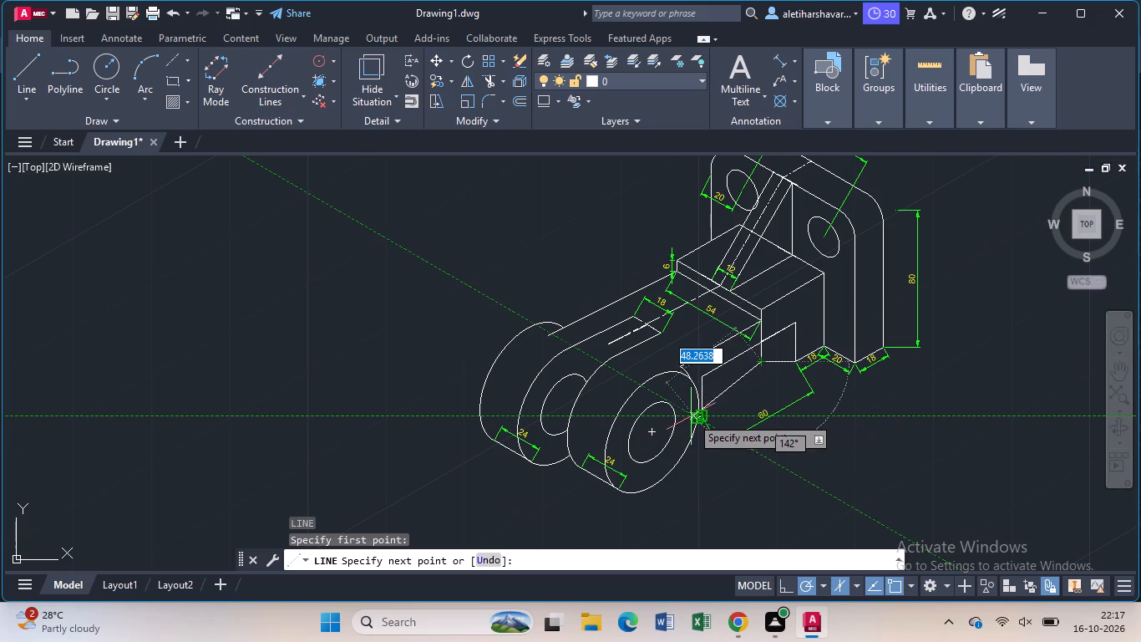
{"action": "left_click", "coordinate": [691, 417]}
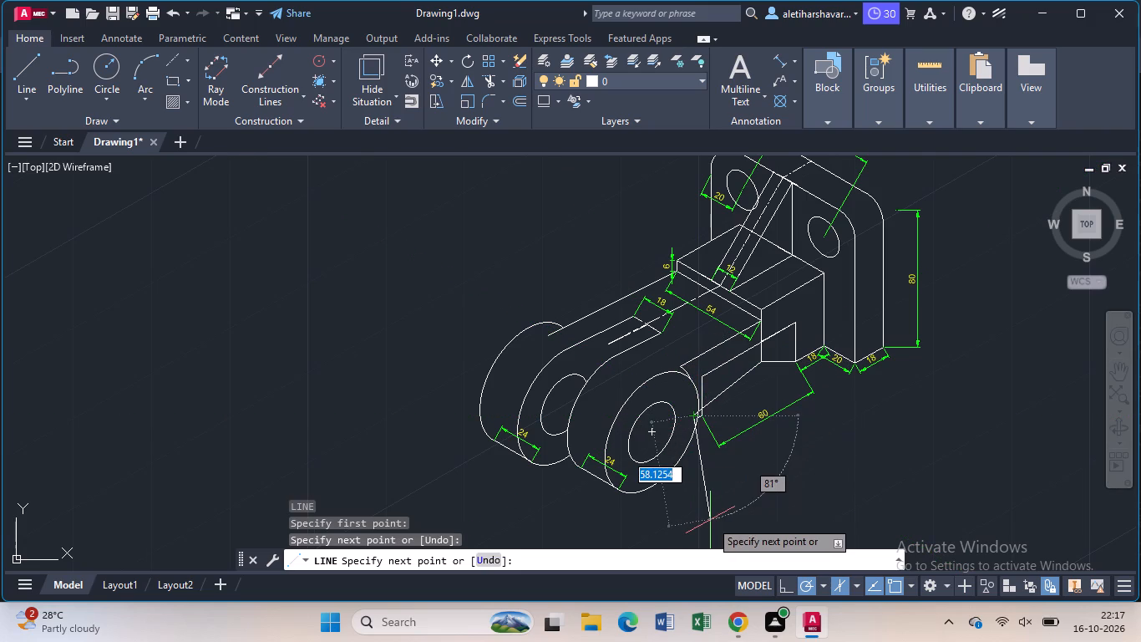
{"action": "key", "text": "Escape"}
Trim the sloping line back to the vertical edge beside the near lug, and remove the short edge joining that edge's bottom to the lug.
{"action": "type", "text": "tr"}
{"action": "key", "text": "Return"}
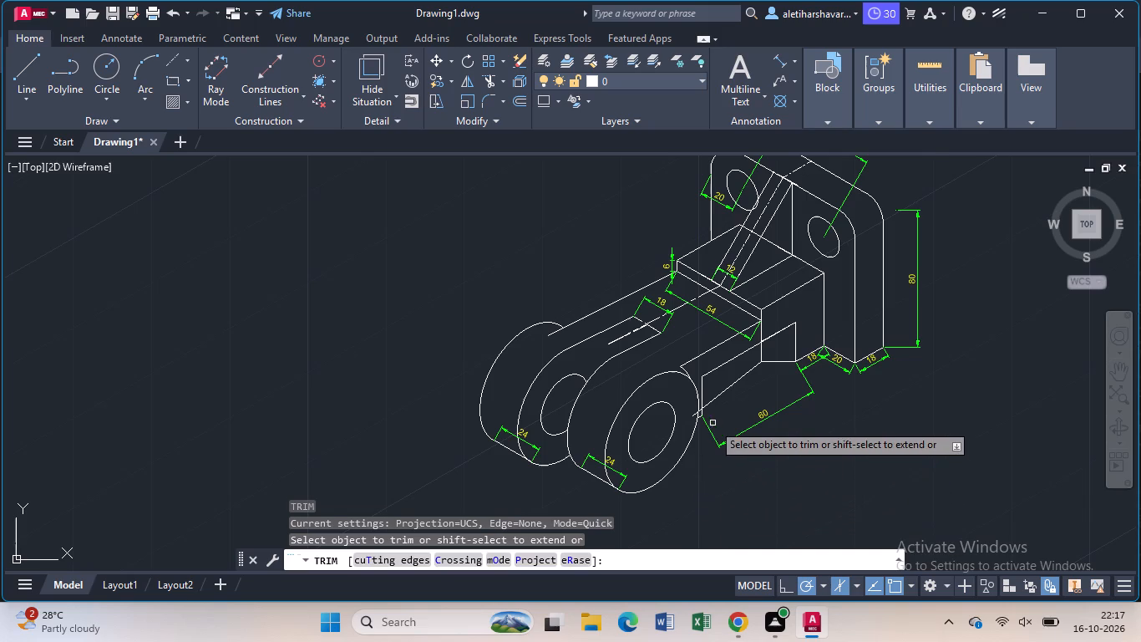
{"action": "scroll", "coordinate": [712, 423], "scroll_direction": "up", "scroll_amount": 3}
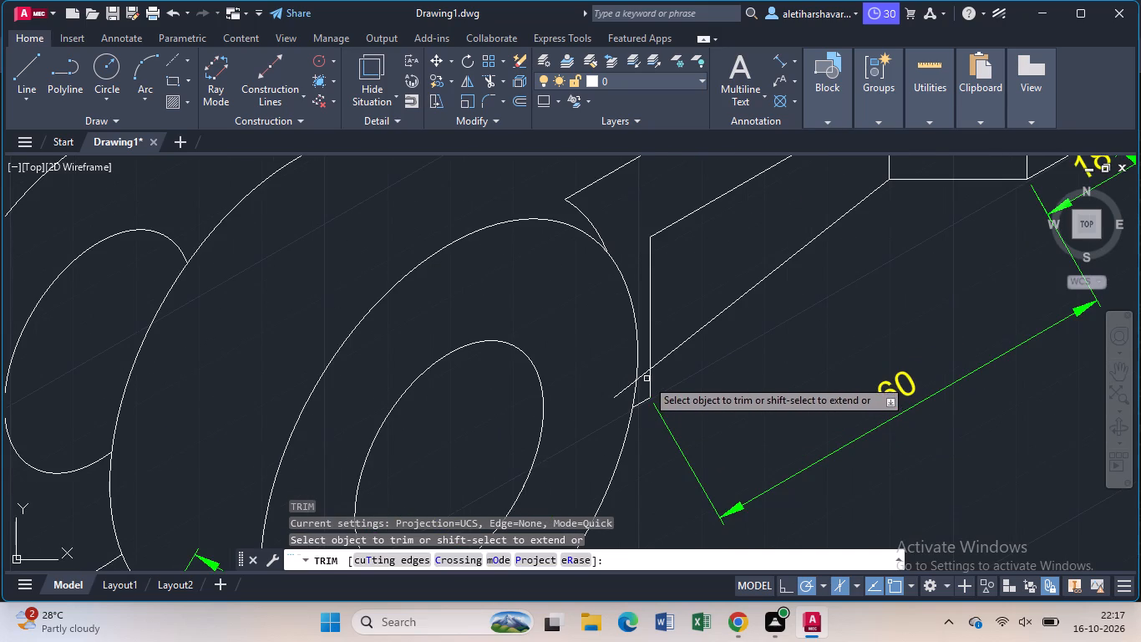
{"action": "left_click", "coordinate": [645, 375]}
{"action": "left_click", "coordinate": [628, 386]}
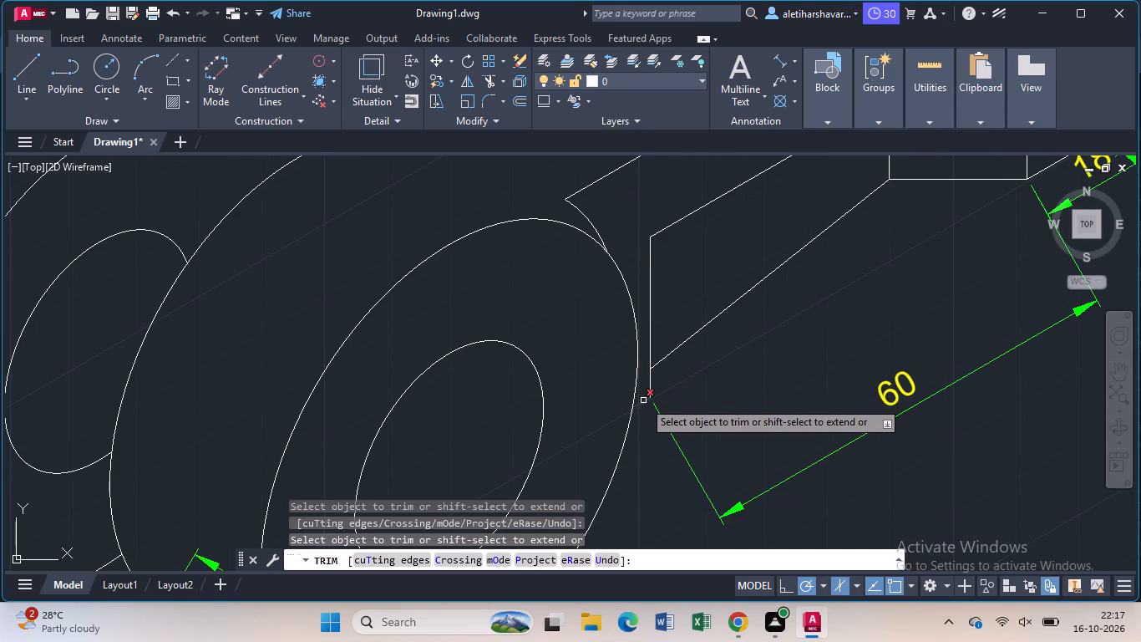
{"action": "left_click", "coordinate": [643, 400]}
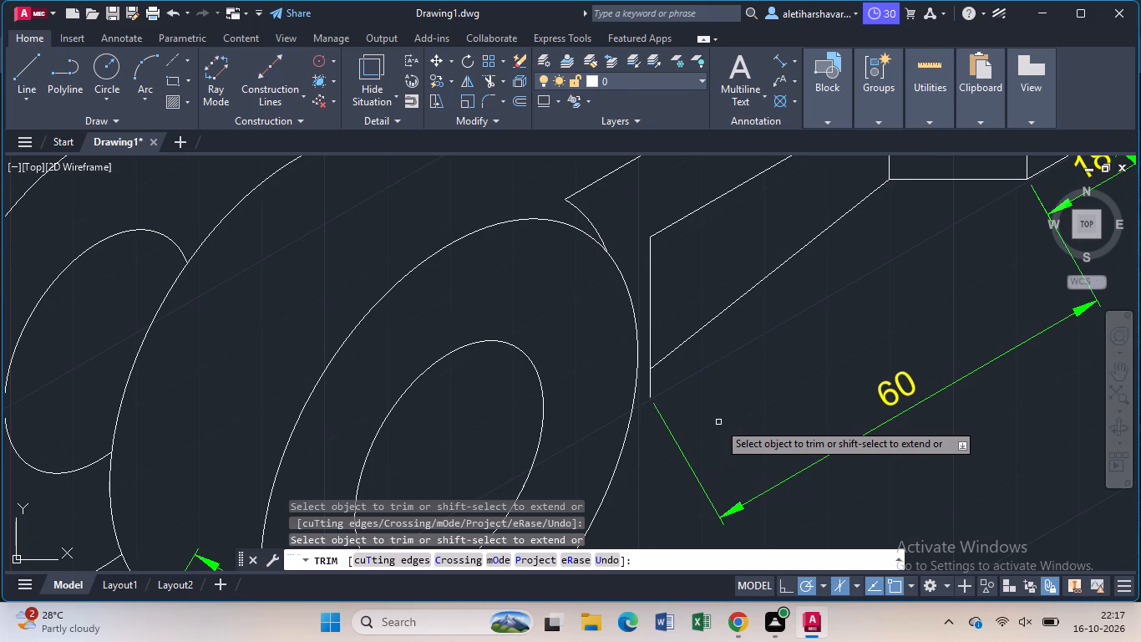
{"action": "key", "text": "l"}
{"action": "key", "text": "Return"}
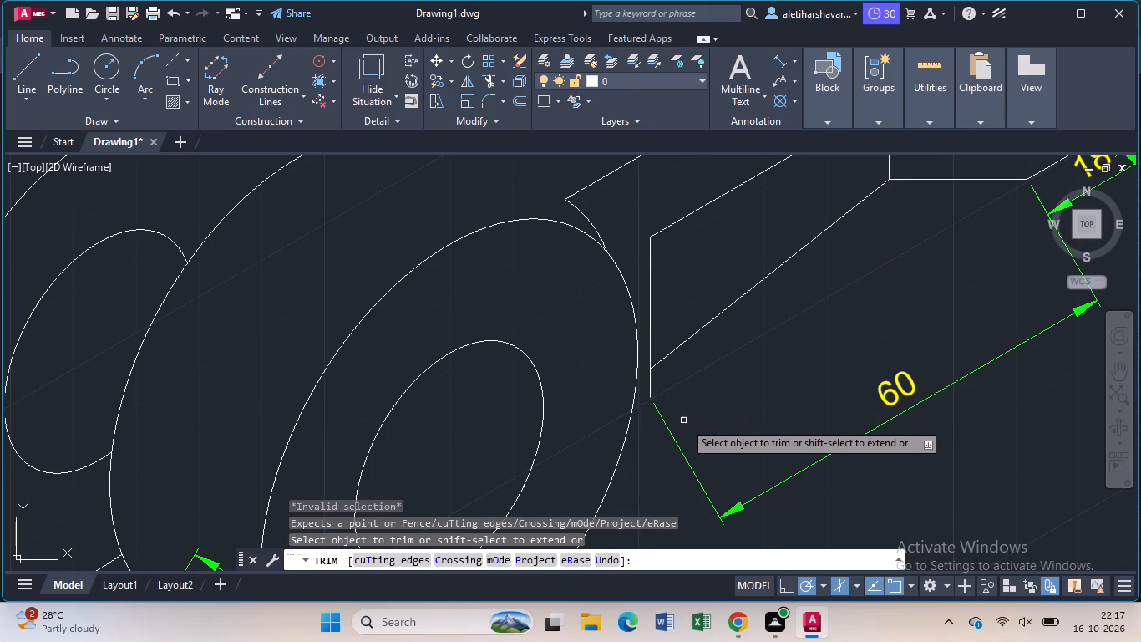
{"action": "key", "text": "Escape"}
Extend the vertical edge beside the near lug downward with a line, continuing with a sloping line about 13 units long into the lug.
{"action": "key", "text": "l"}
{"action": "key", "text": "Return"}
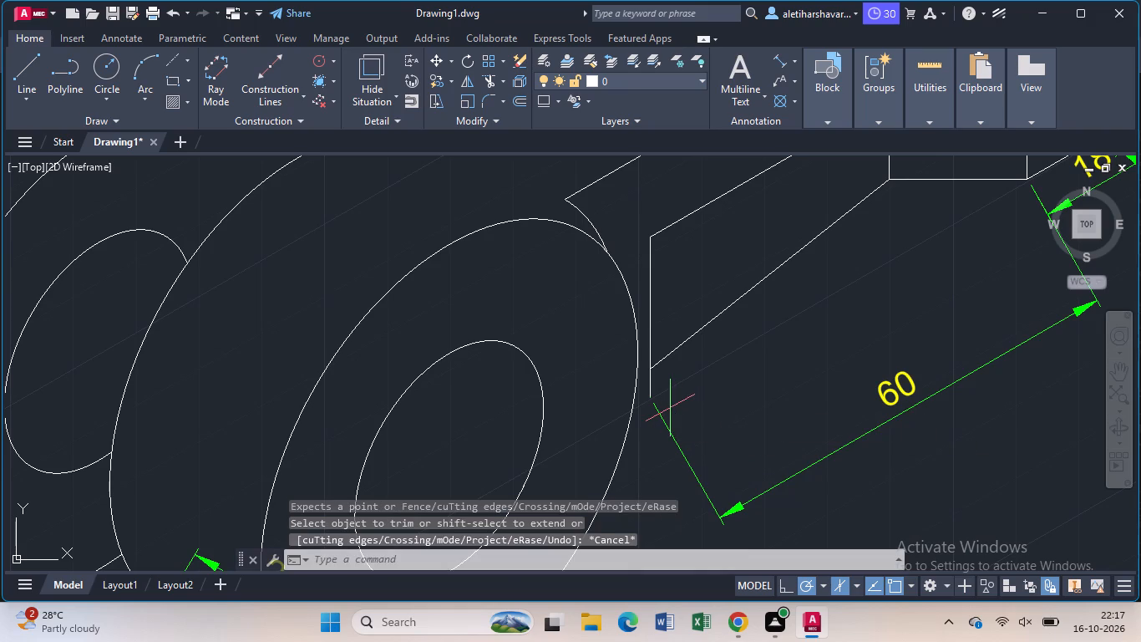
{"action": "left_click", "coordinate": [656, 395]}
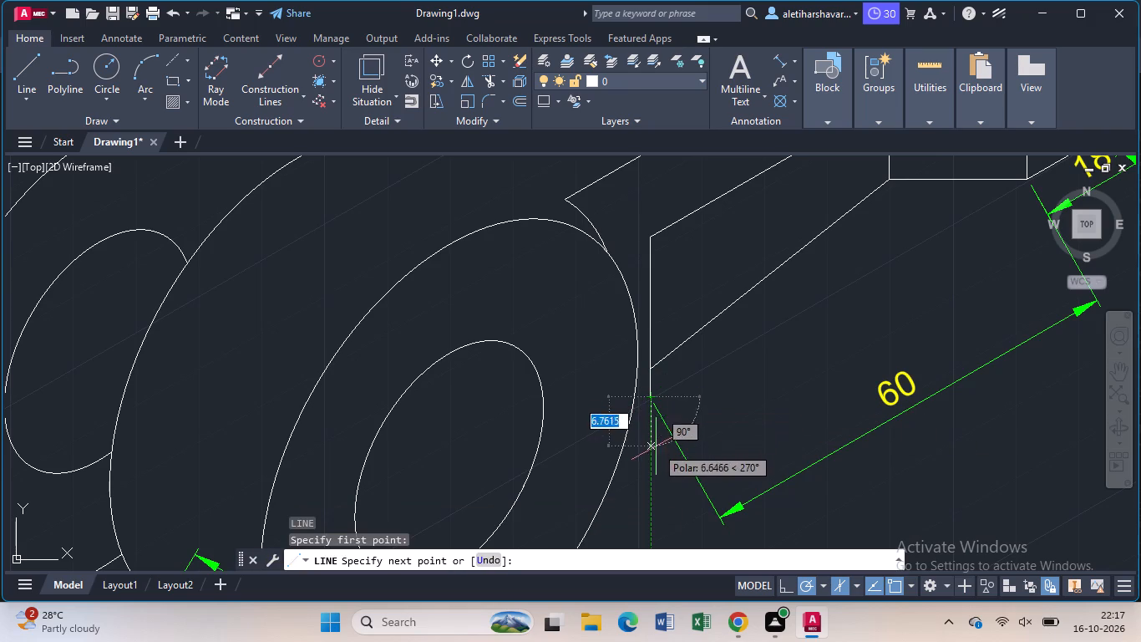
{"action": "left_click", "coordinate": [657, 476]}
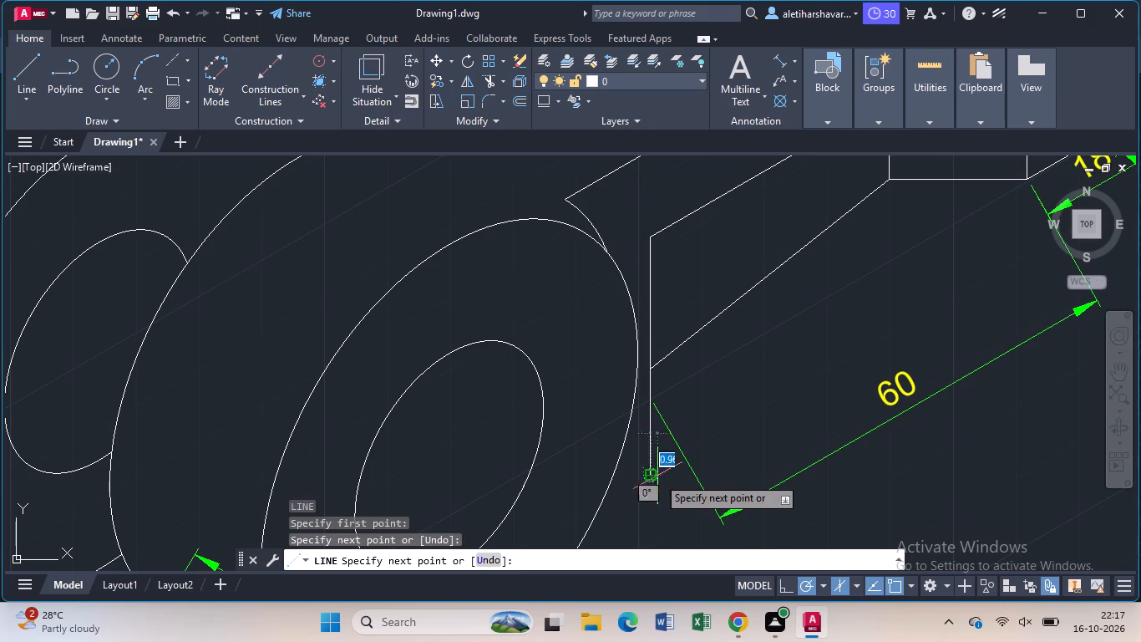
{"action": "left_click", "coordinate": [572, 532]}
{"action": "key", "text": "Escape"}
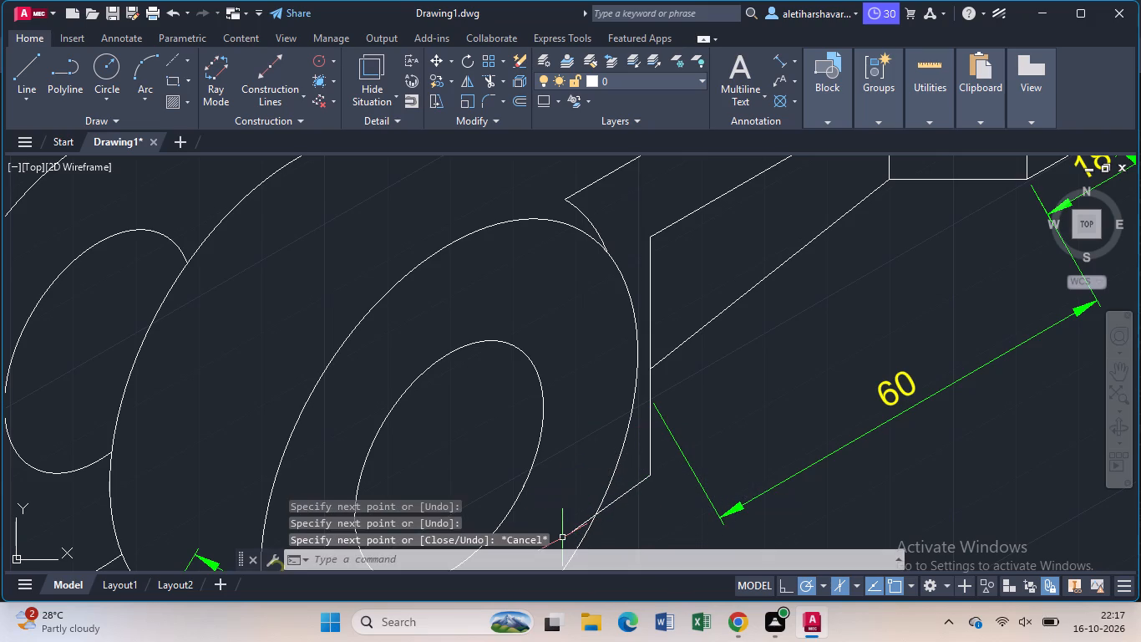
Trim the part of the new sloping line that lies inside the near lug's outer curve.
{"action": "type", "text": "tr"}
{"action": "key", "text": "Return"}
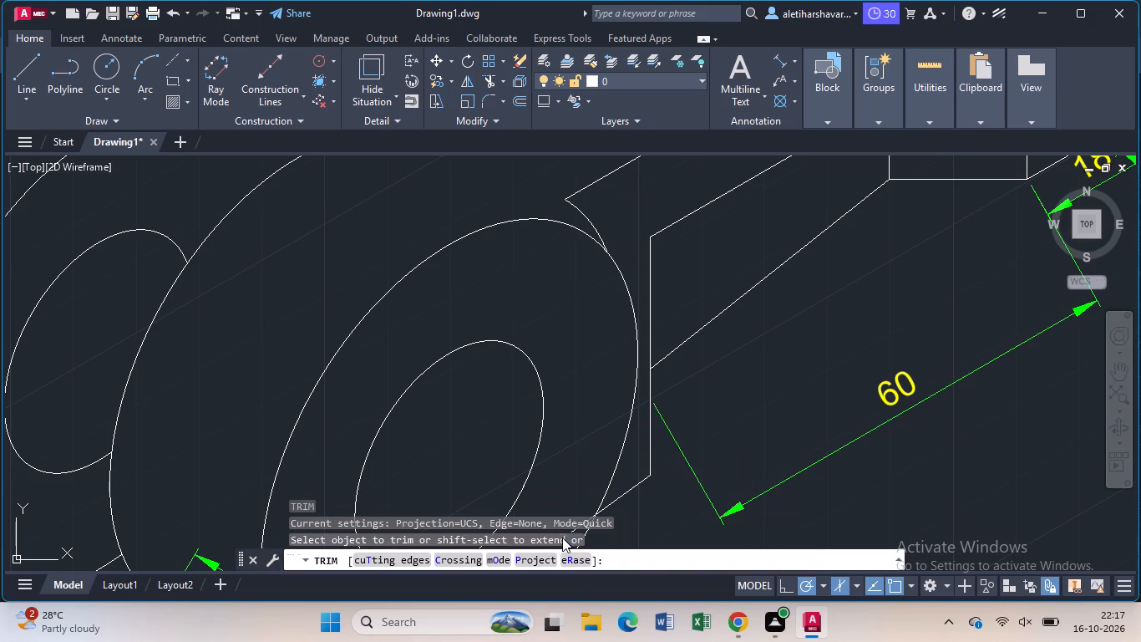
{"action": "scroll", "coordinate": [625, 497], "scroll_direction": "down", "scroll_amount": 1}
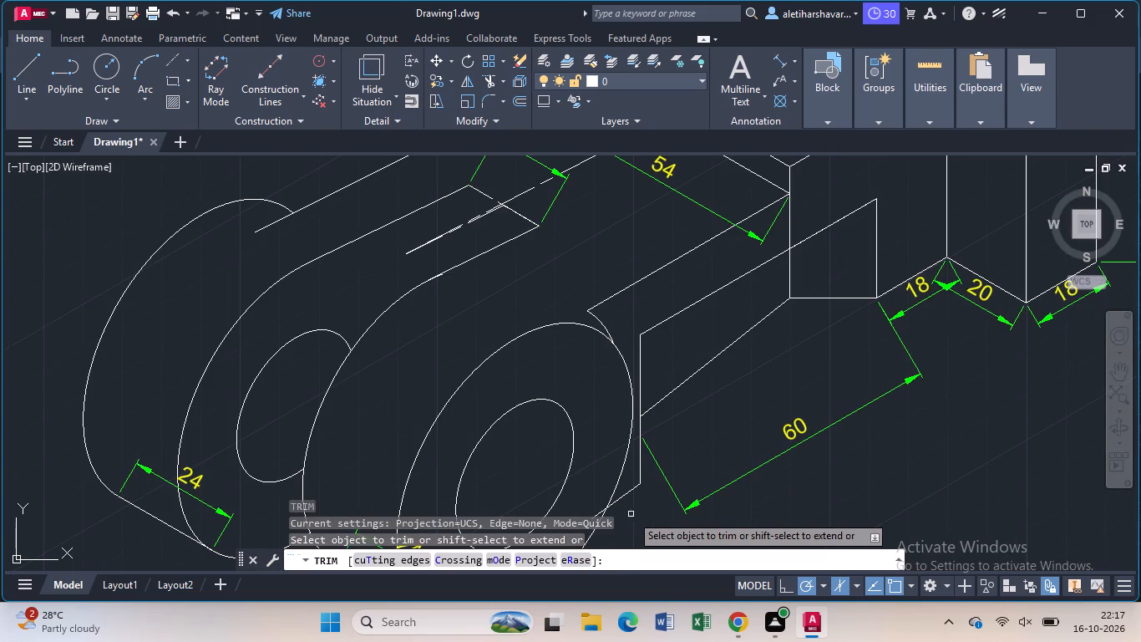
{"action": "left_click", "coordinate": [600, 511]}
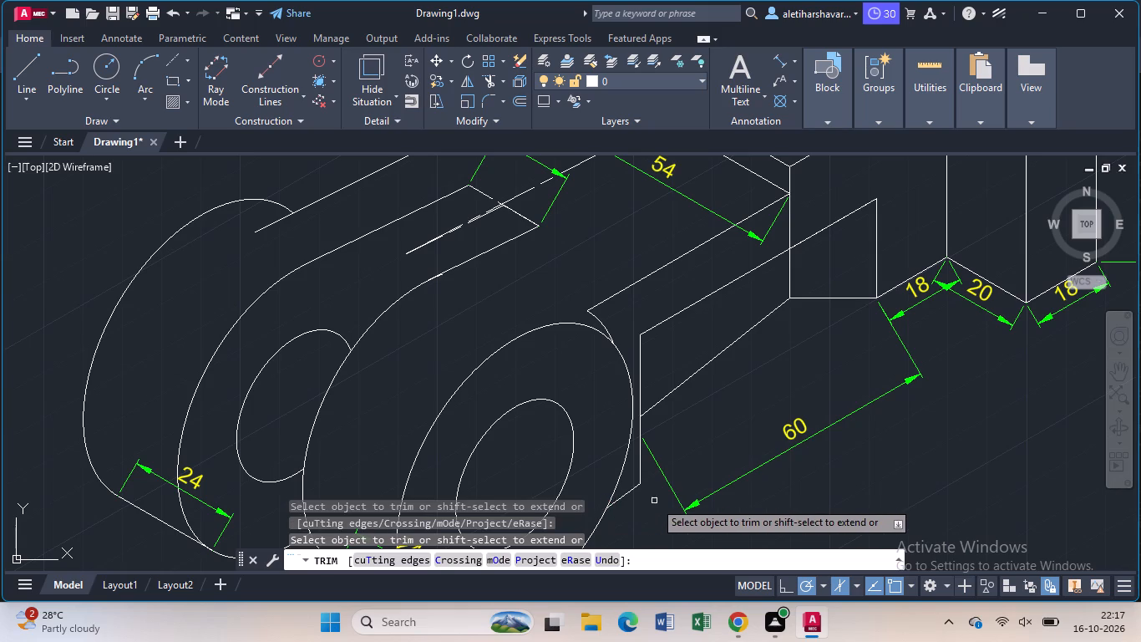
{"action": "scroll", "coordinate": [649, 520], "scroll_direction": "down", "scroll_amount": 1}
{"action": "middle_click_drag", "start_coordinate": [649, 521], "coordinate": [696, 415]}
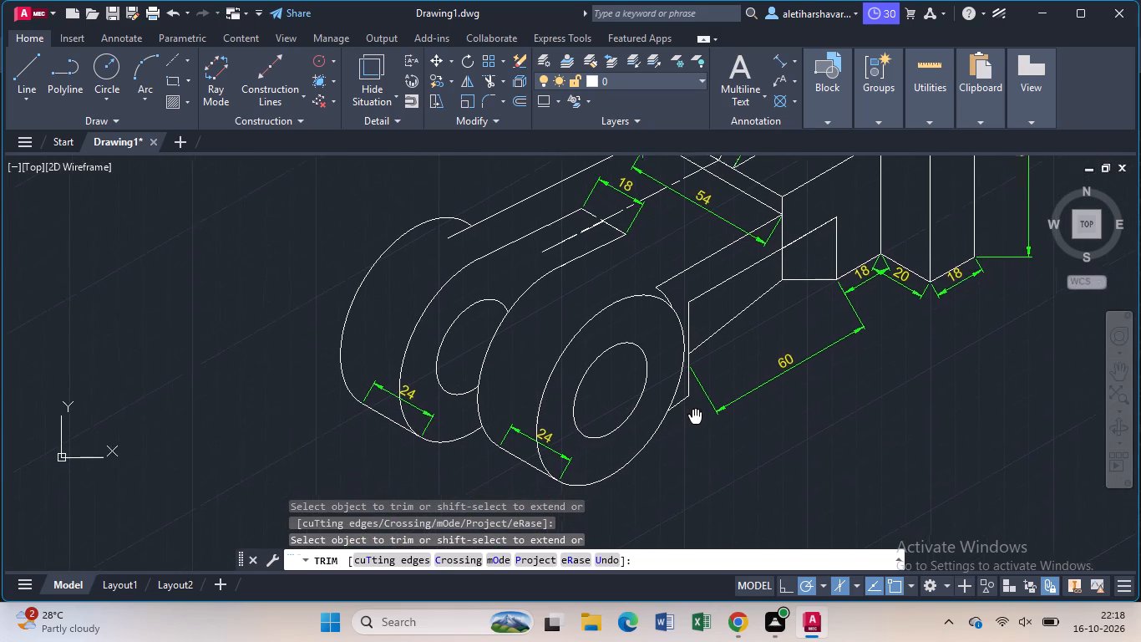
{"action": "middle_click_drag", "start_coordinate": [696, 415], "coordinate": [697, 410]}
{"action": "key", "text": "Escape"}
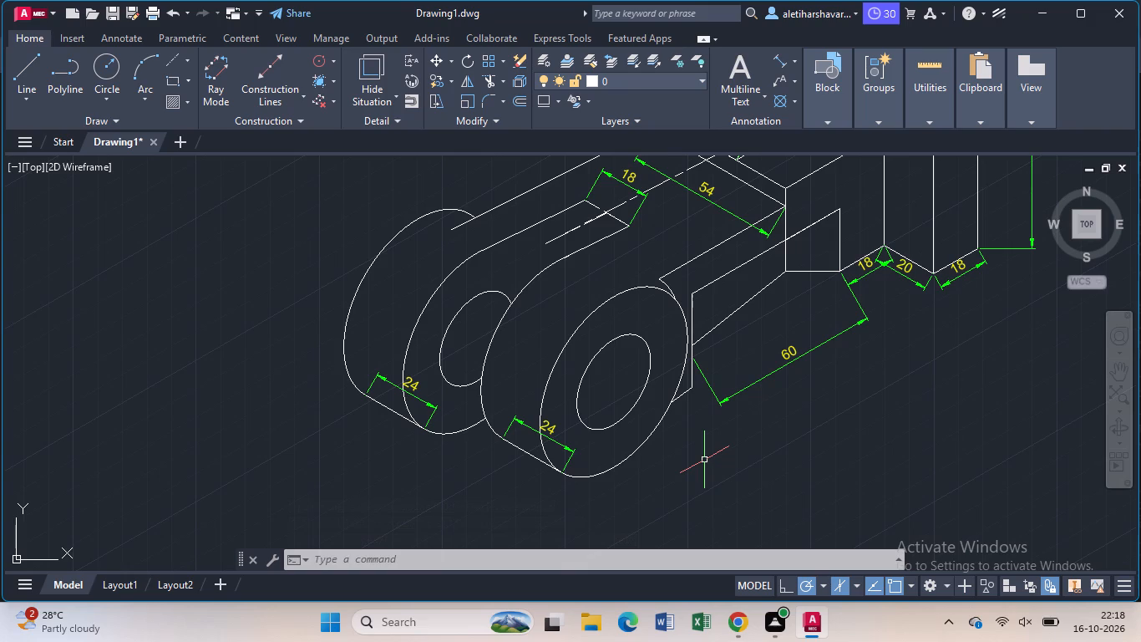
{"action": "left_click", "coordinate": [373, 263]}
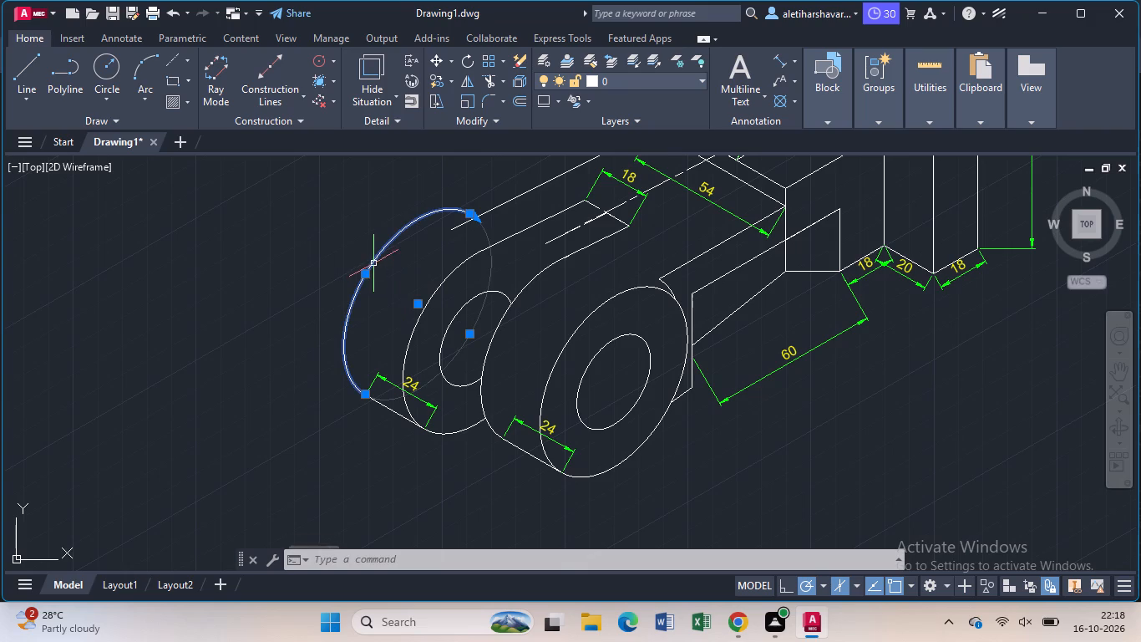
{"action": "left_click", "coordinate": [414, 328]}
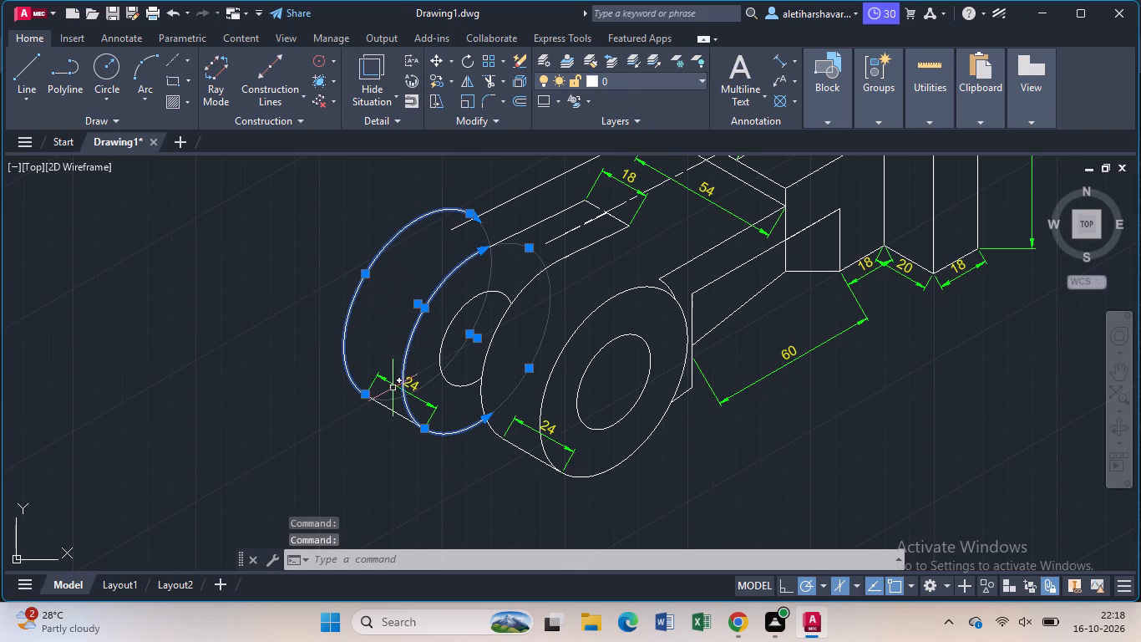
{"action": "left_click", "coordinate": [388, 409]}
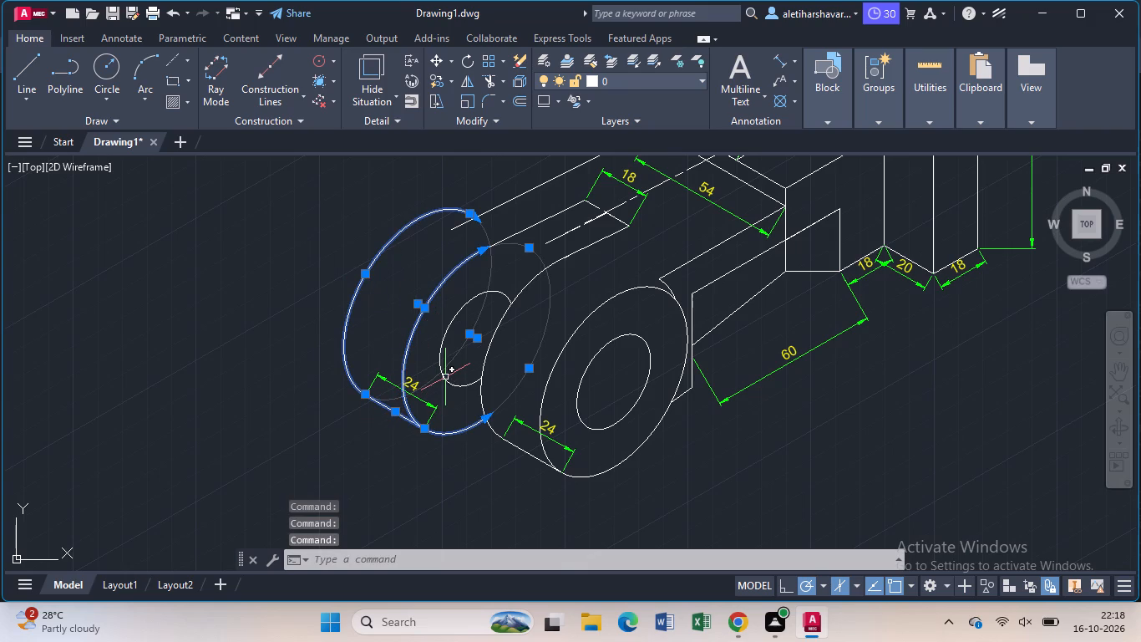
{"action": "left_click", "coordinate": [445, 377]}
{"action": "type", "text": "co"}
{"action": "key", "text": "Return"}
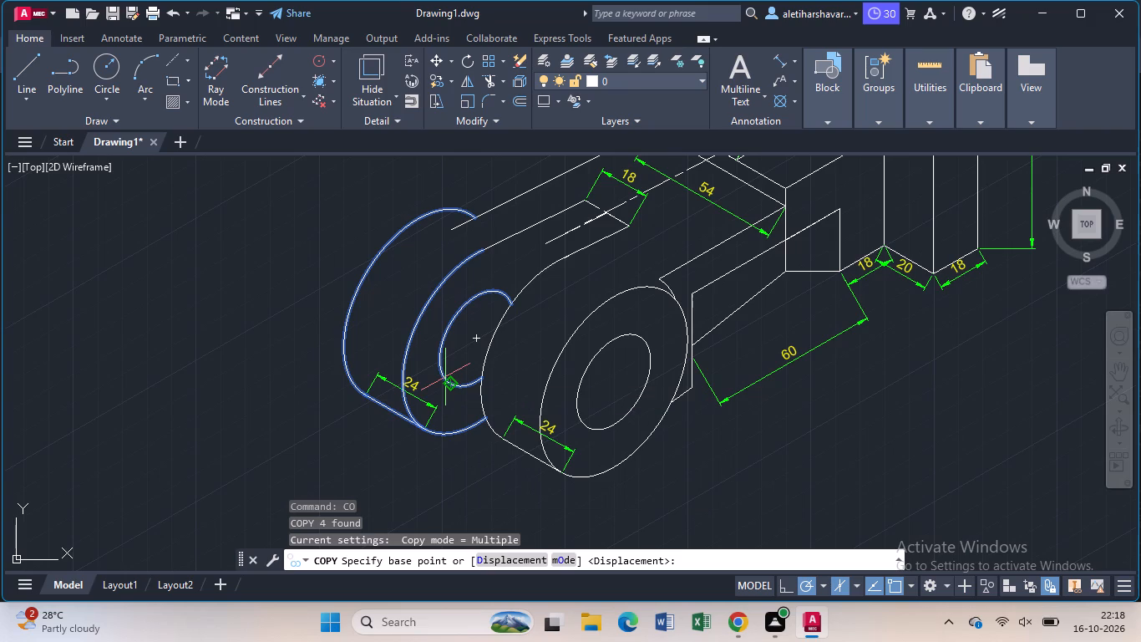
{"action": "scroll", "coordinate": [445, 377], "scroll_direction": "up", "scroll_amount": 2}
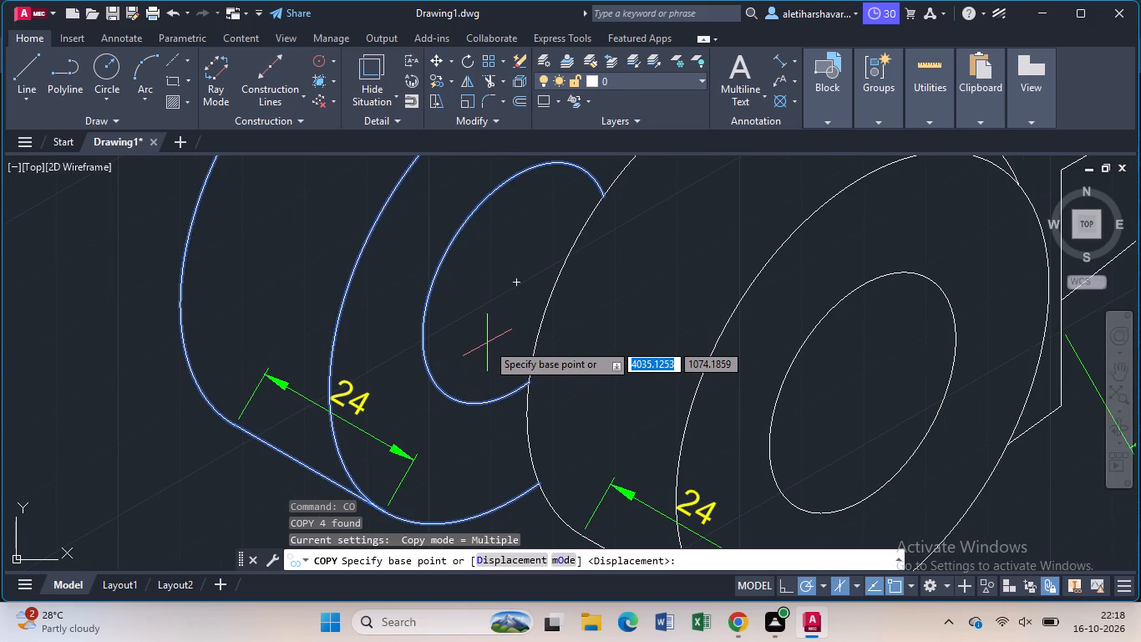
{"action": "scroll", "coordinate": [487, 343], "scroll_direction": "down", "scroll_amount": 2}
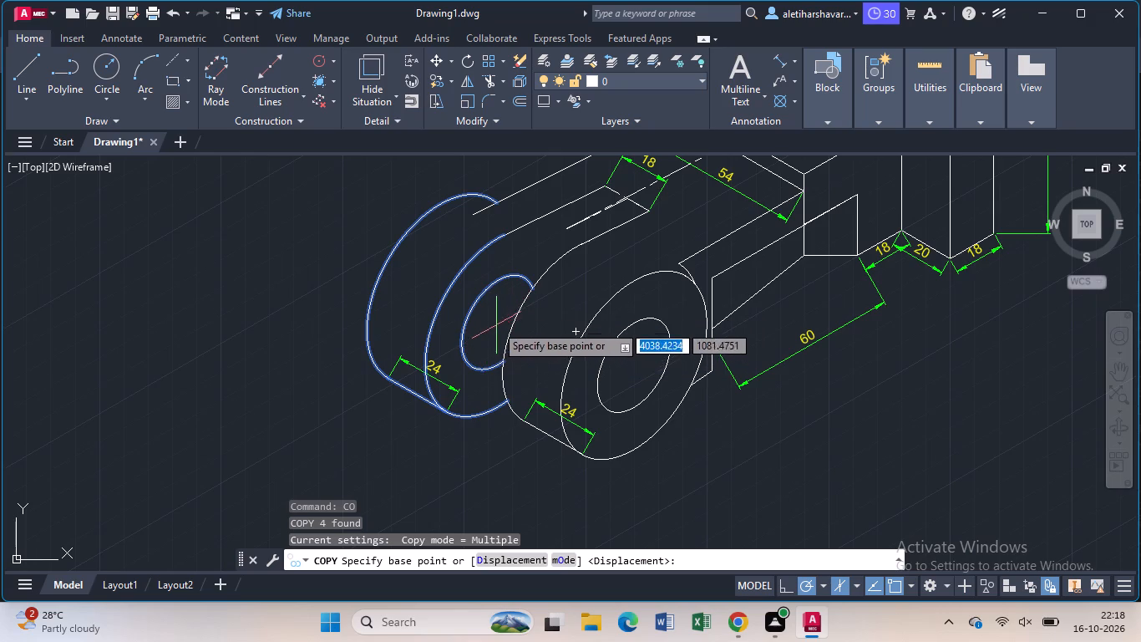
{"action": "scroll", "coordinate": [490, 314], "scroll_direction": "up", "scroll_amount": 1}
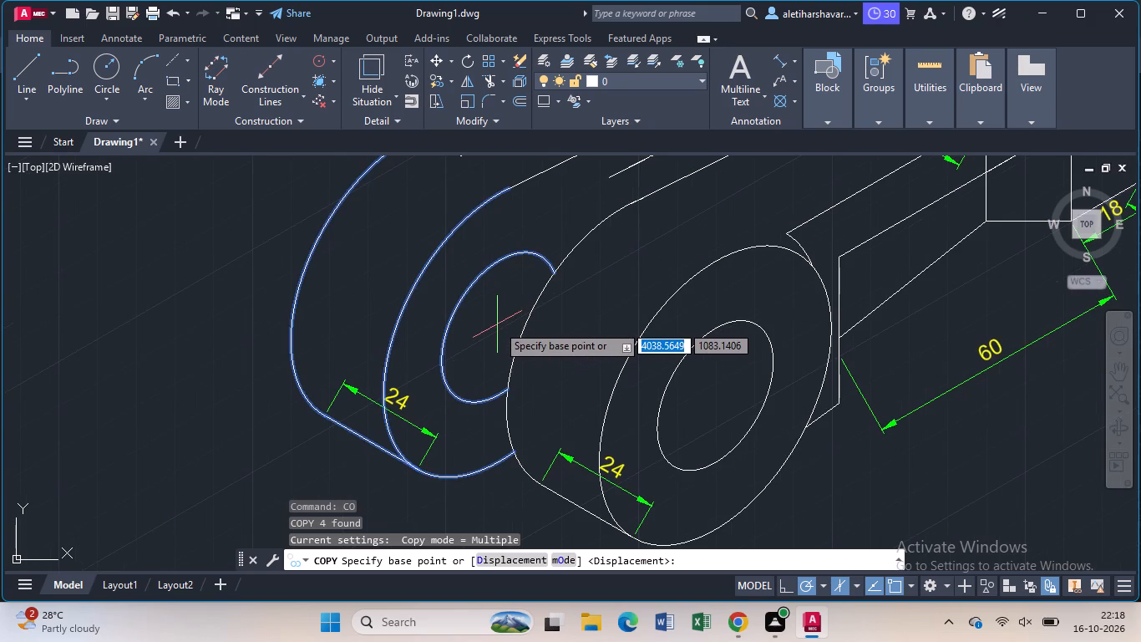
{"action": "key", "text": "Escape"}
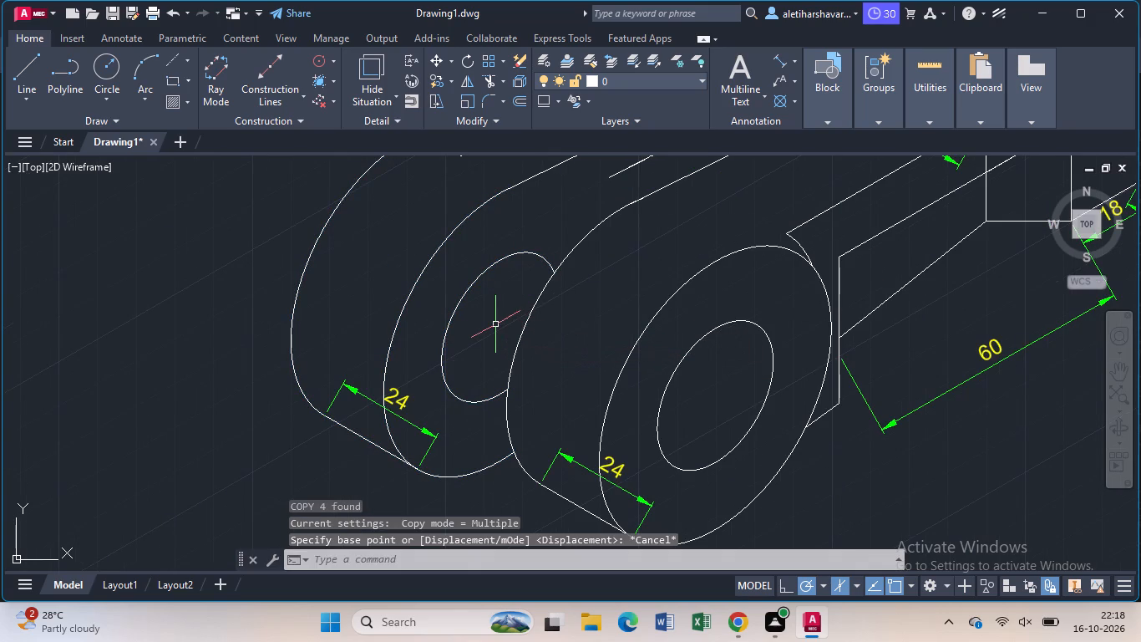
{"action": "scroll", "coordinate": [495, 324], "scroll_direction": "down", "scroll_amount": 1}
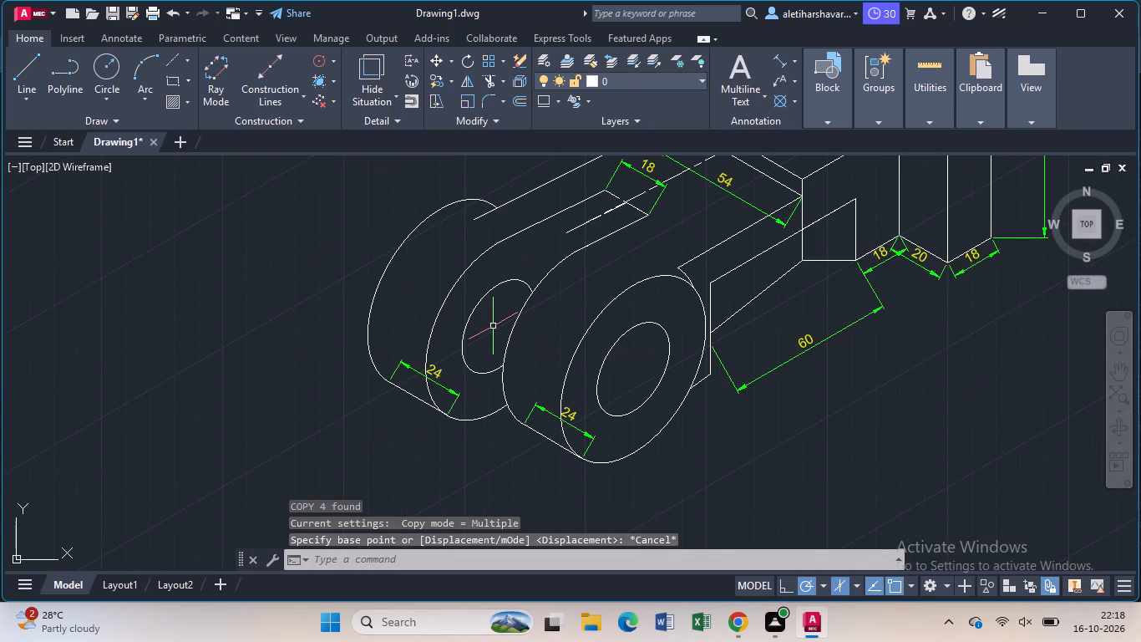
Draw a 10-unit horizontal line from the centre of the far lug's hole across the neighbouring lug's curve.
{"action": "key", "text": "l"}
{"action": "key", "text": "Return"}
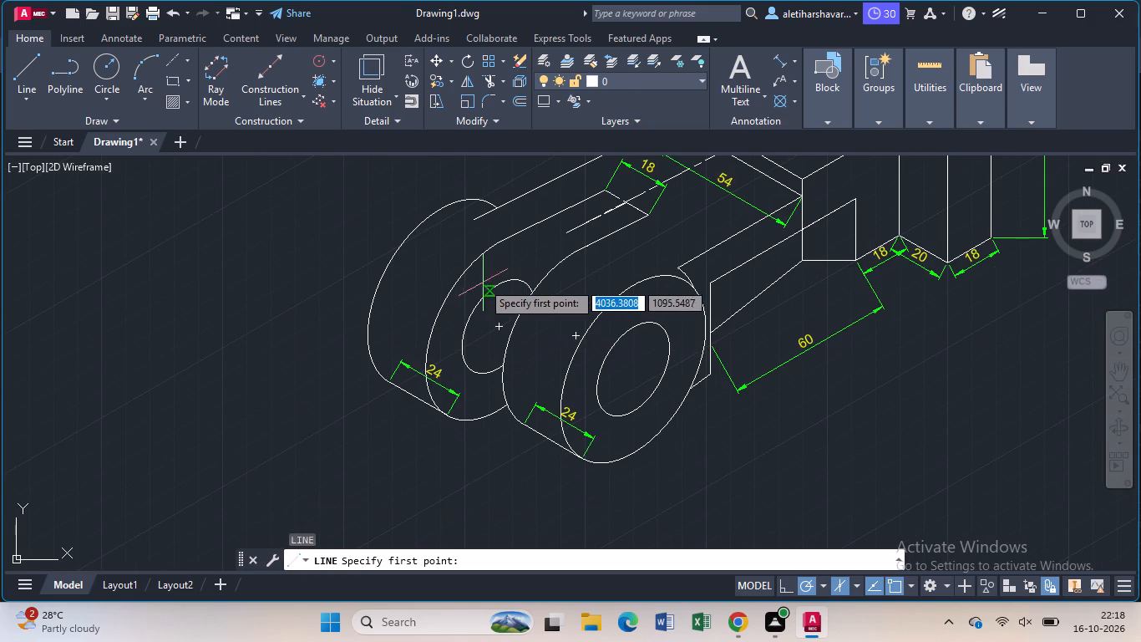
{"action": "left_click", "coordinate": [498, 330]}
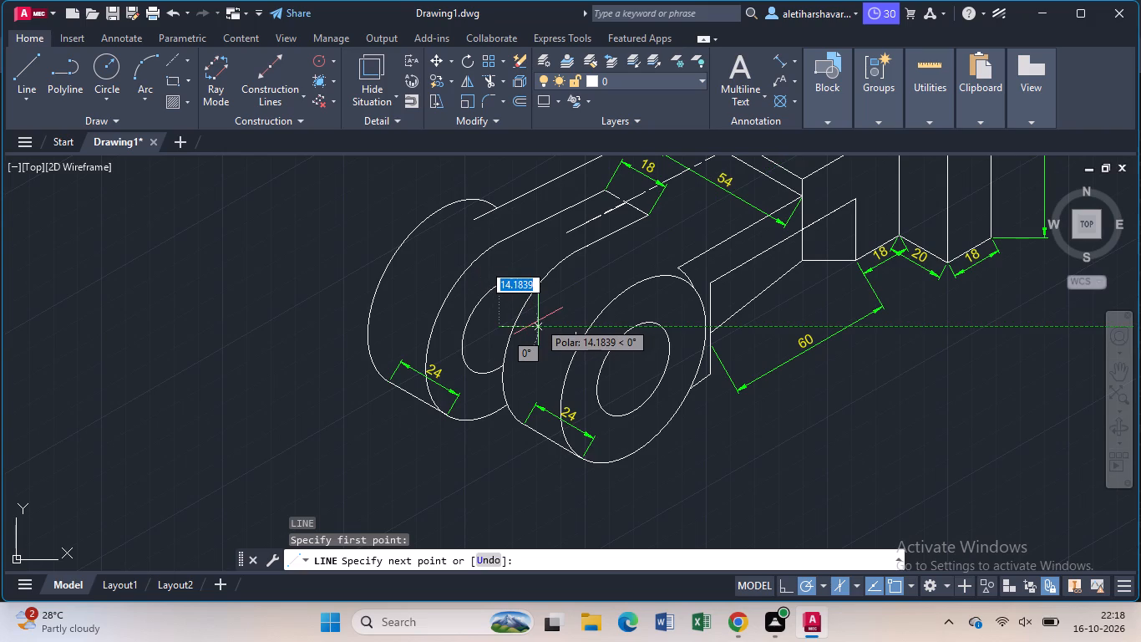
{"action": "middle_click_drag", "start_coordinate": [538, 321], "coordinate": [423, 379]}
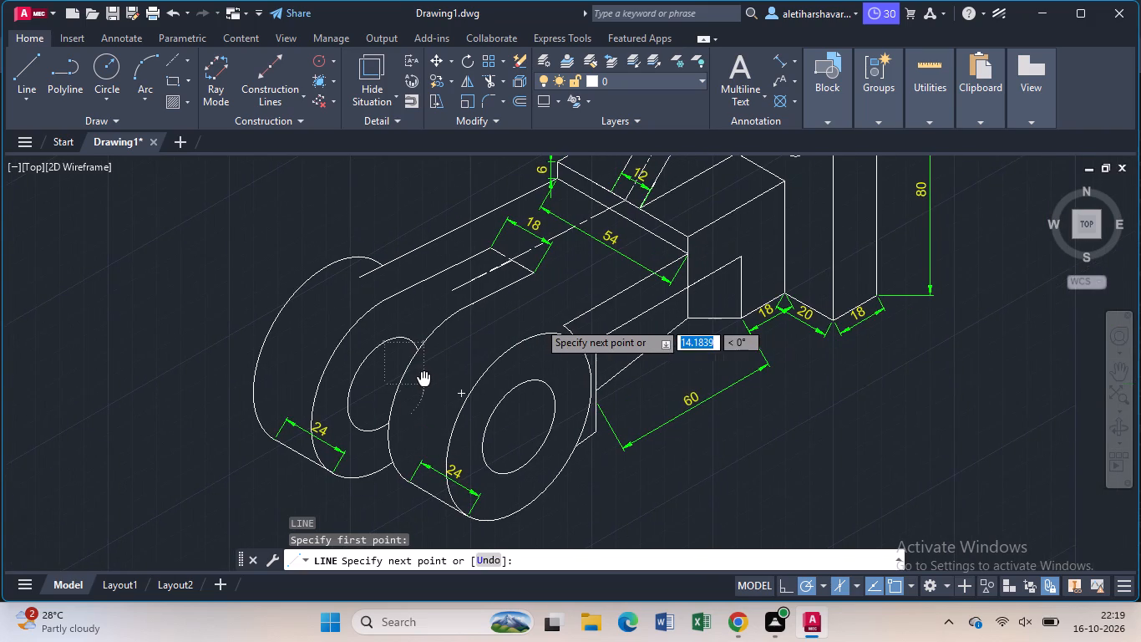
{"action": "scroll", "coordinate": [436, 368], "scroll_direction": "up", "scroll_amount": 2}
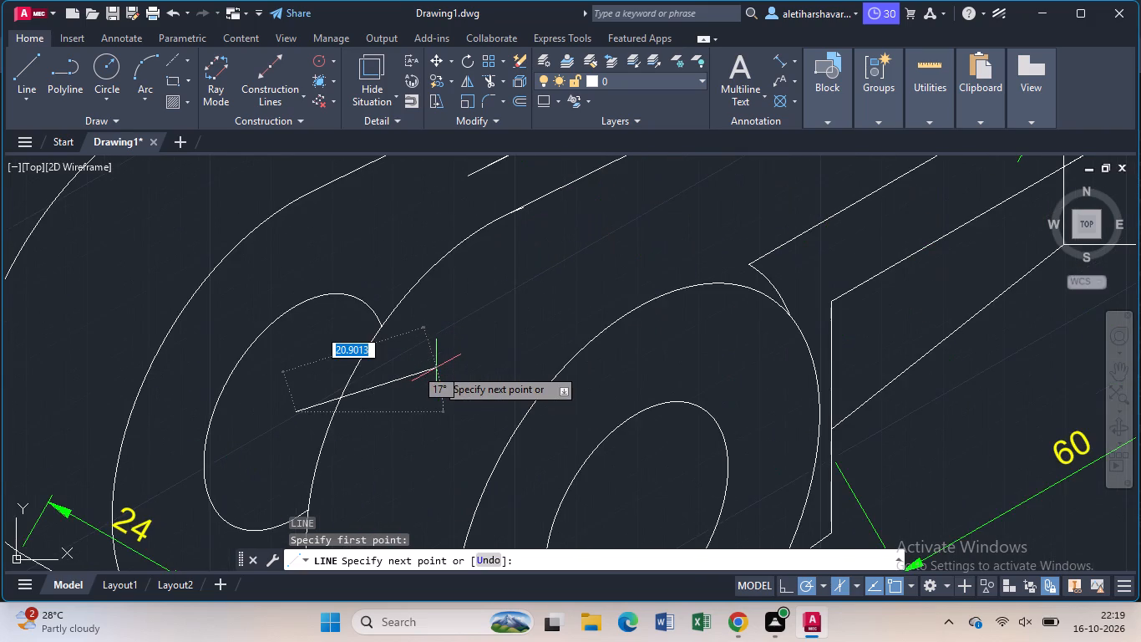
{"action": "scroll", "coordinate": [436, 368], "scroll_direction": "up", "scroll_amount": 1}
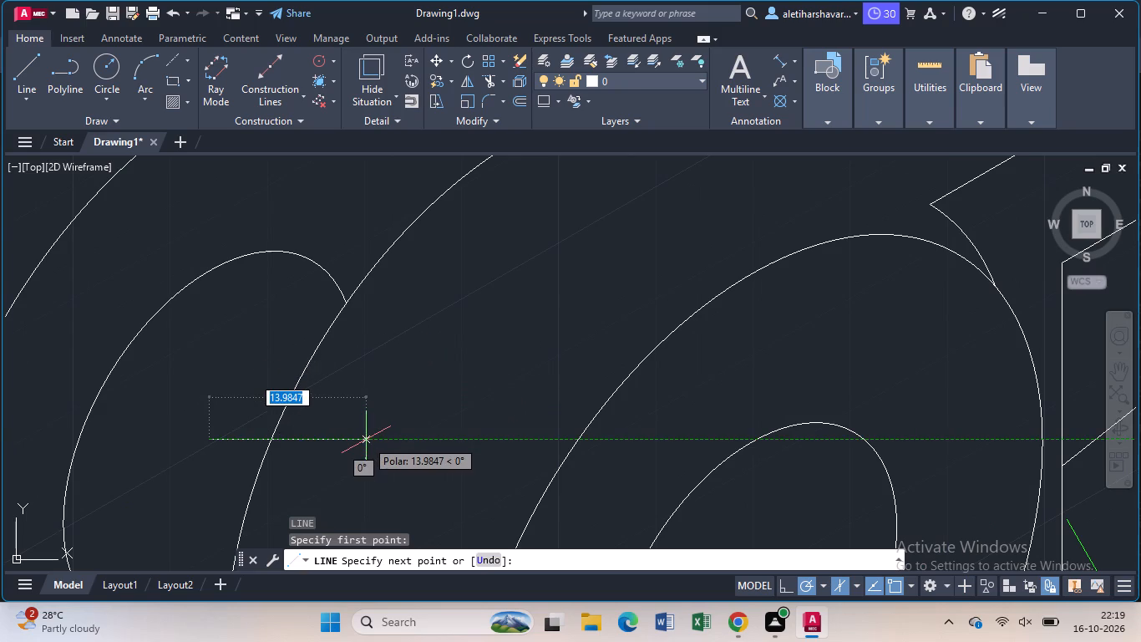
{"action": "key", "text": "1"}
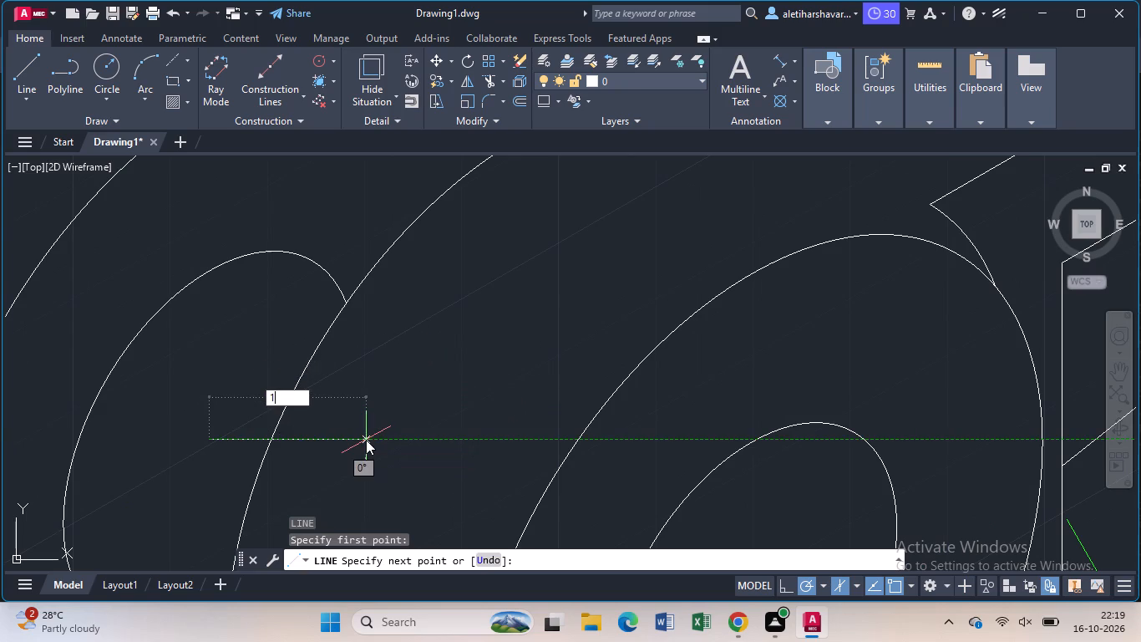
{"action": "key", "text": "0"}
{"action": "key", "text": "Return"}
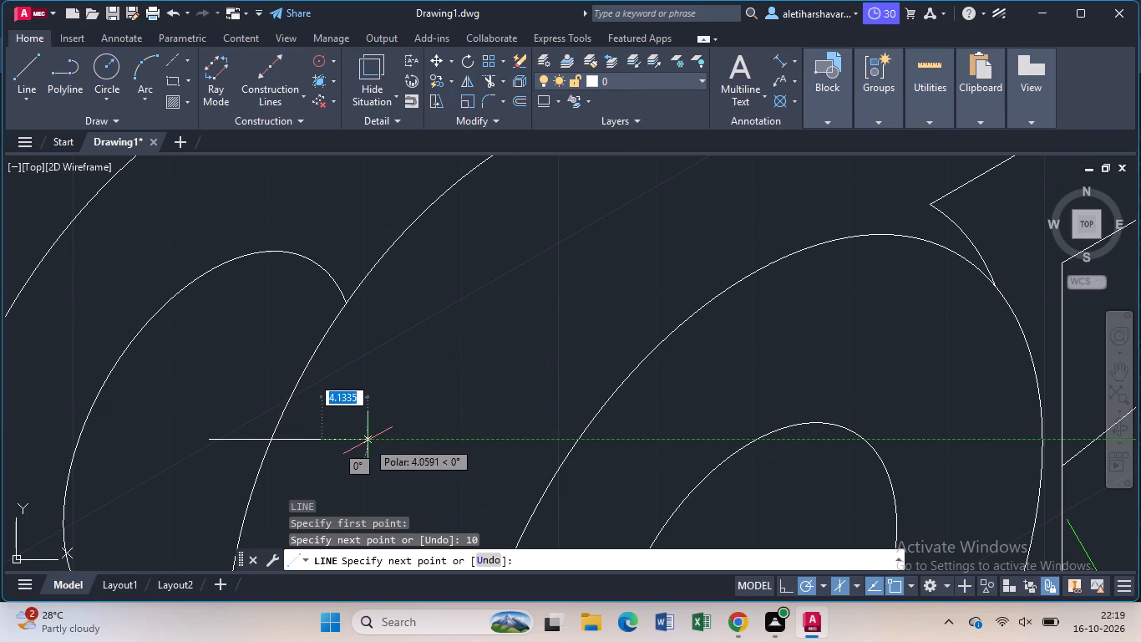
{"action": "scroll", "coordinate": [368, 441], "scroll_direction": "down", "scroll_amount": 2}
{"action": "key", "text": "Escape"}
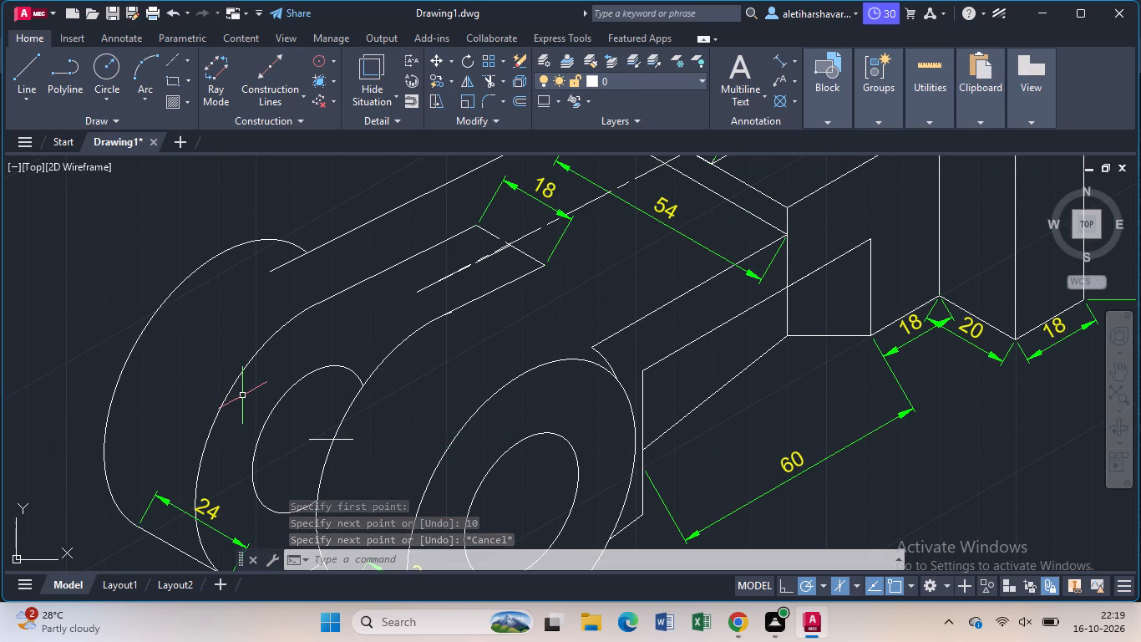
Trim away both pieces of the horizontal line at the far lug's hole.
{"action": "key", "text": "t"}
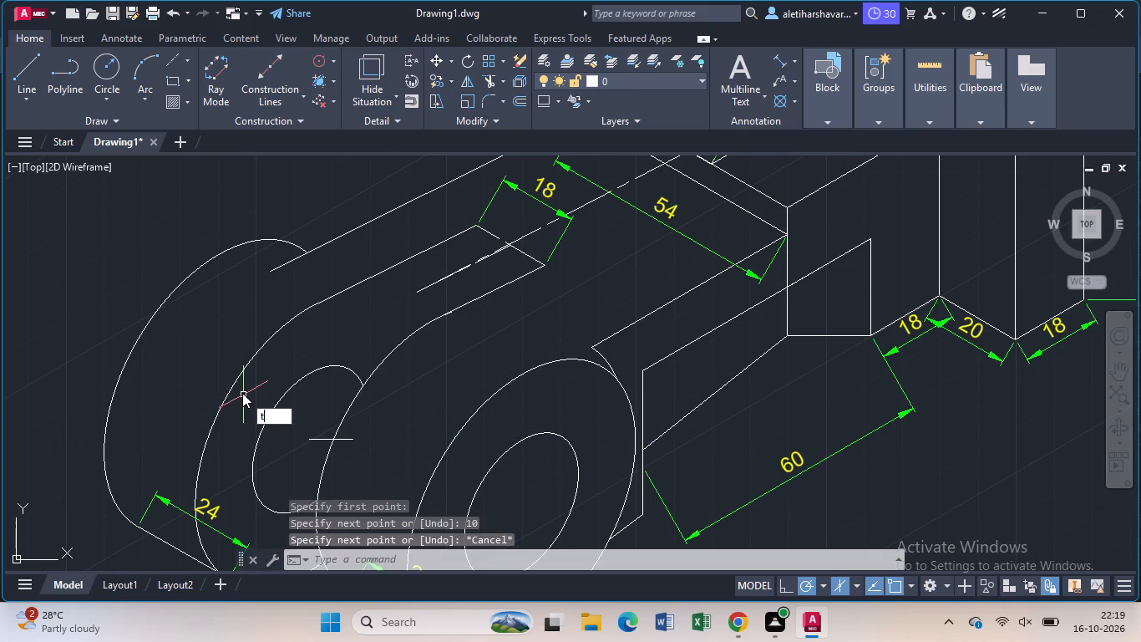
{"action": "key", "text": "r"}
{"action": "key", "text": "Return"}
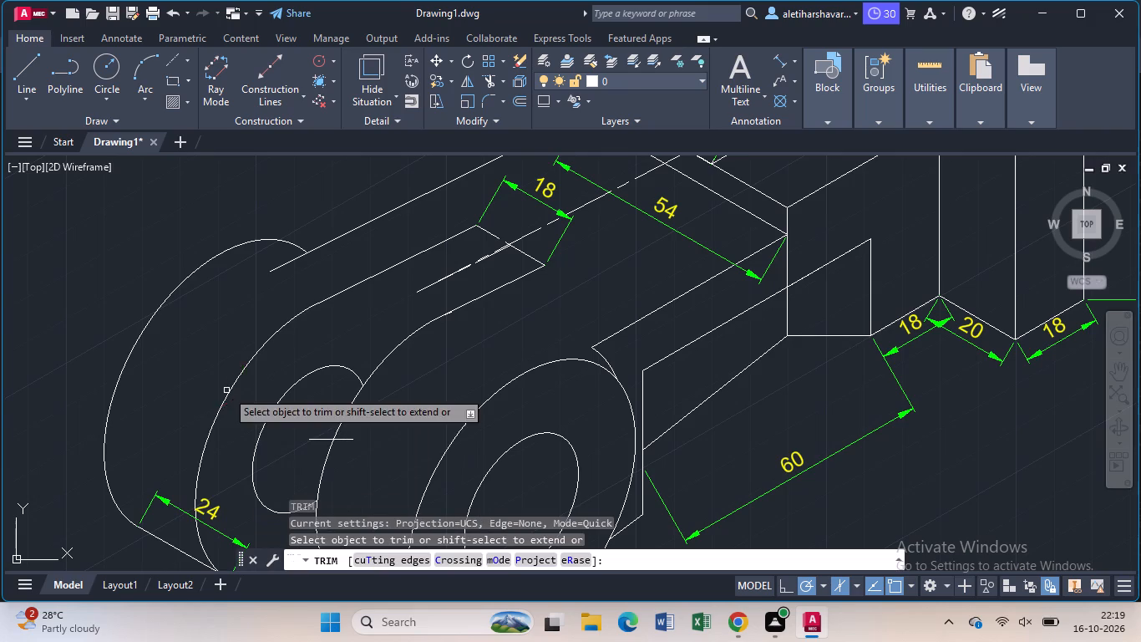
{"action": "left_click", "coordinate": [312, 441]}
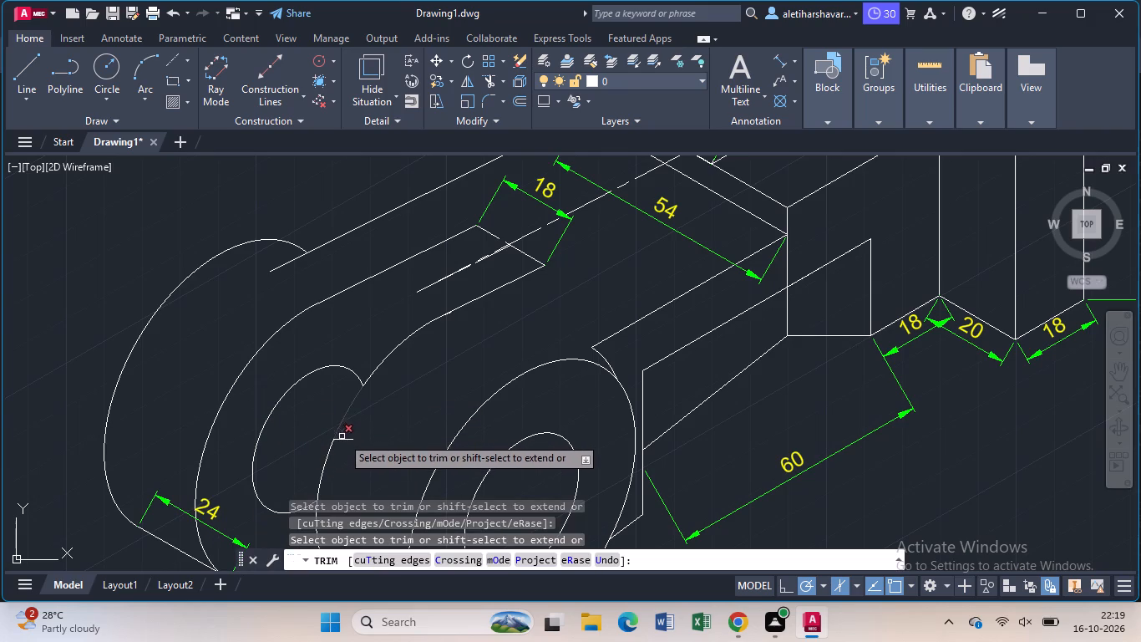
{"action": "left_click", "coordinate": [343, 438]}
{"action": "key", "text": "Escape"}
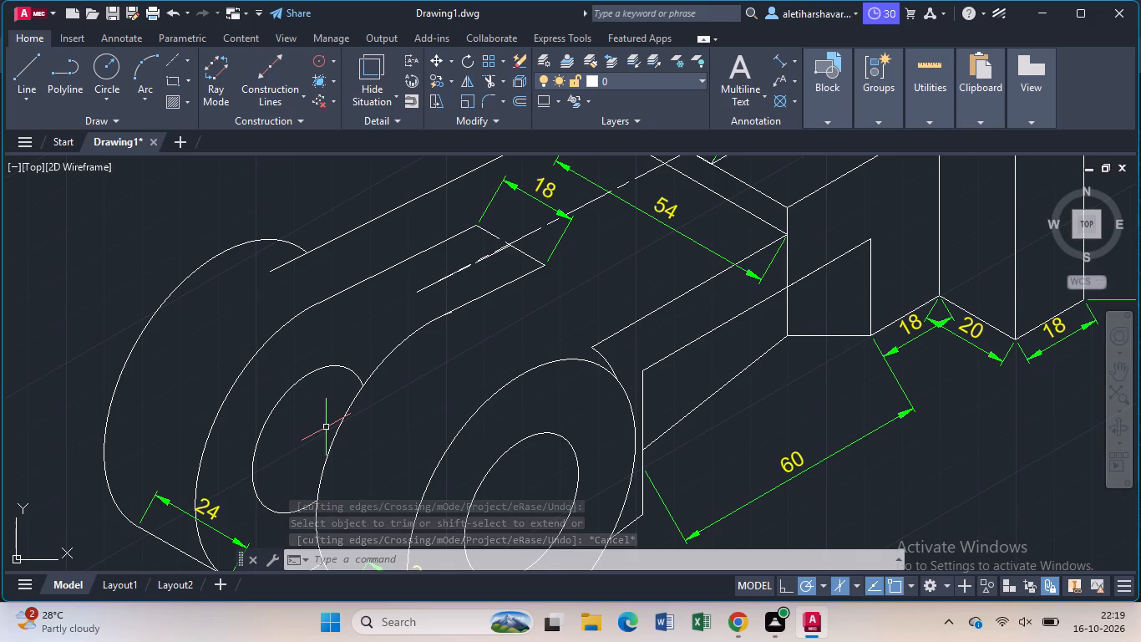
Draw a 10-unit line at 30° from the centre of the far lug's hole, continued by a 5-unit line vertically downward.
{"action": "middle_click_drag", "start_coordinate": [326, 427], "coordinate": [372, 303]}
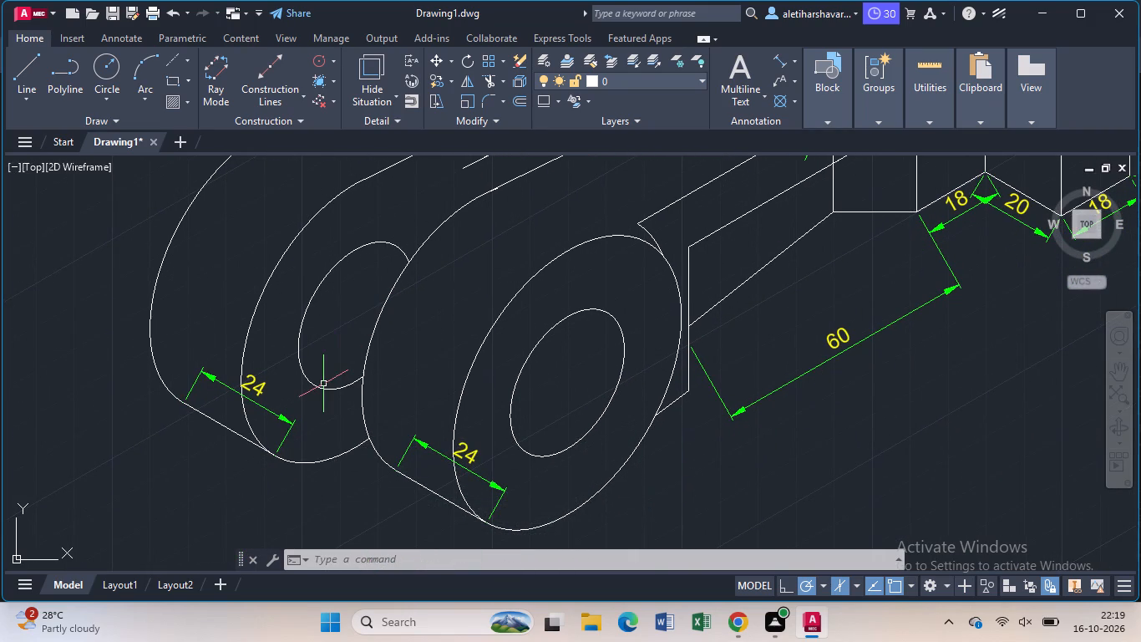
{"action": "key", "text": "l"}
{"action": "key", "text": "Return"}
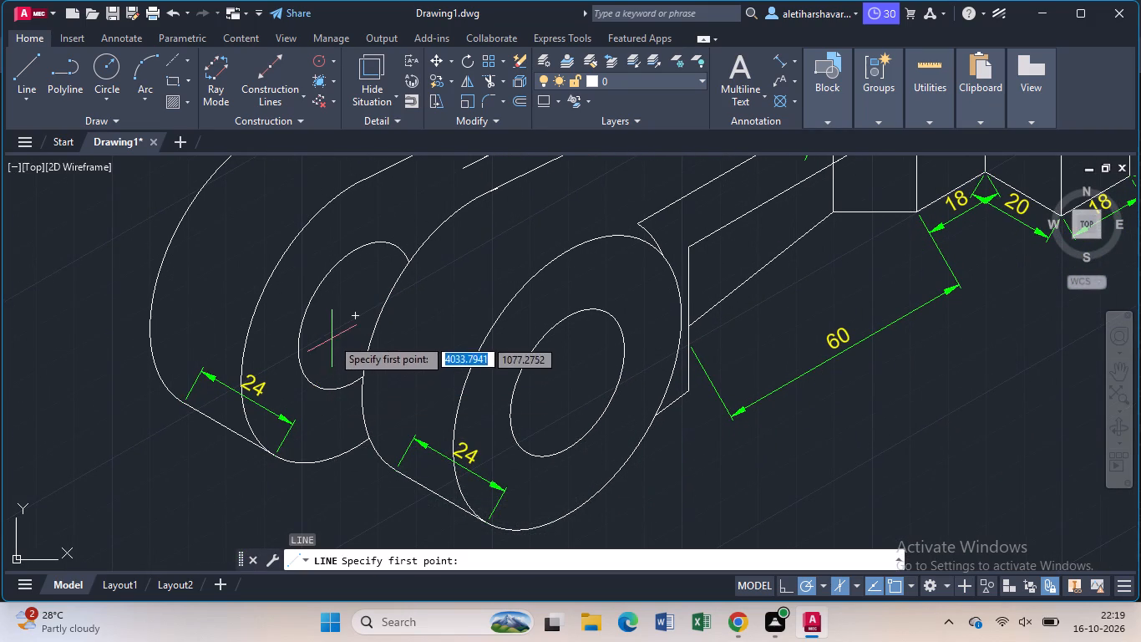
{"action": "left_click", "coordinate": [357, 318]}
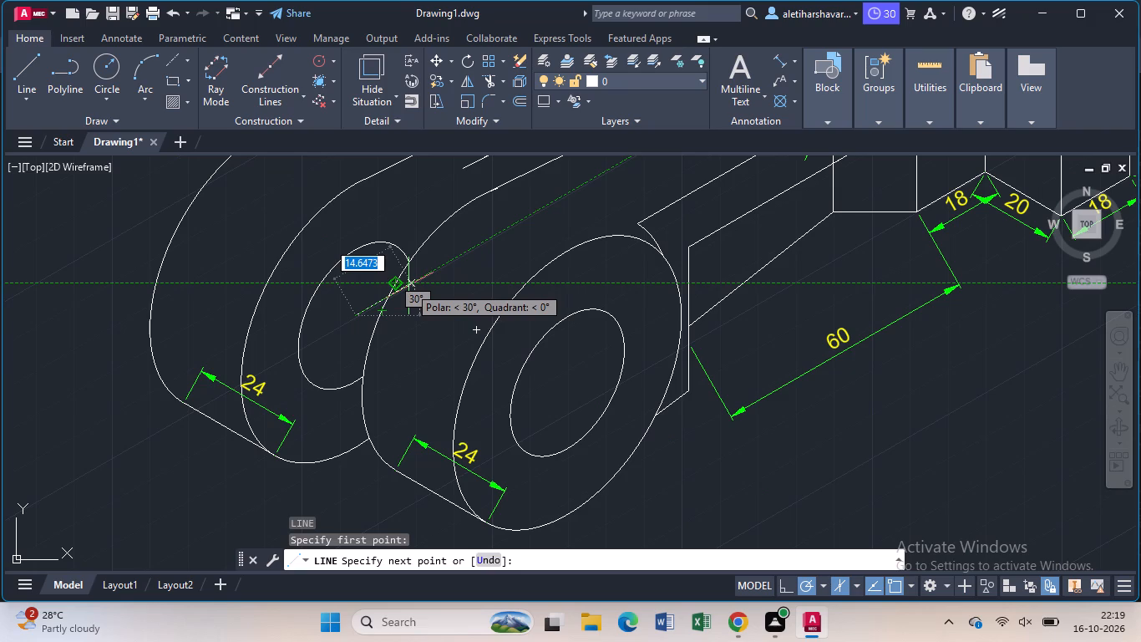
{"action": "type", "text": "10"}
{"action": "key", "text": "Return"}
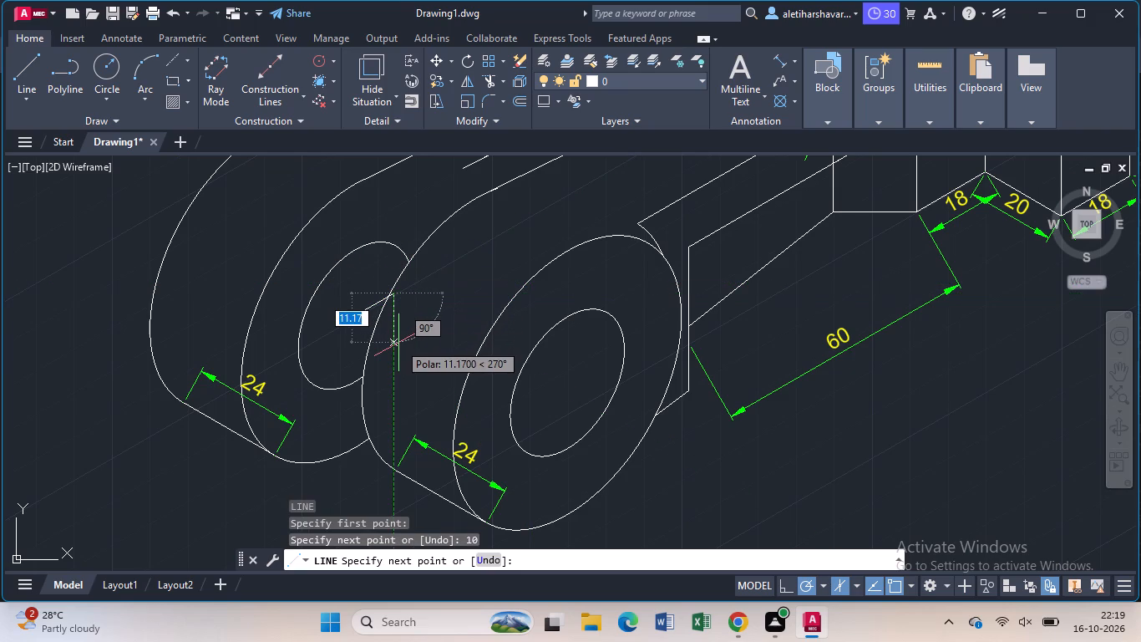
{"action": "key", "text": "5"}
{"action": "key", "text": "Return"}
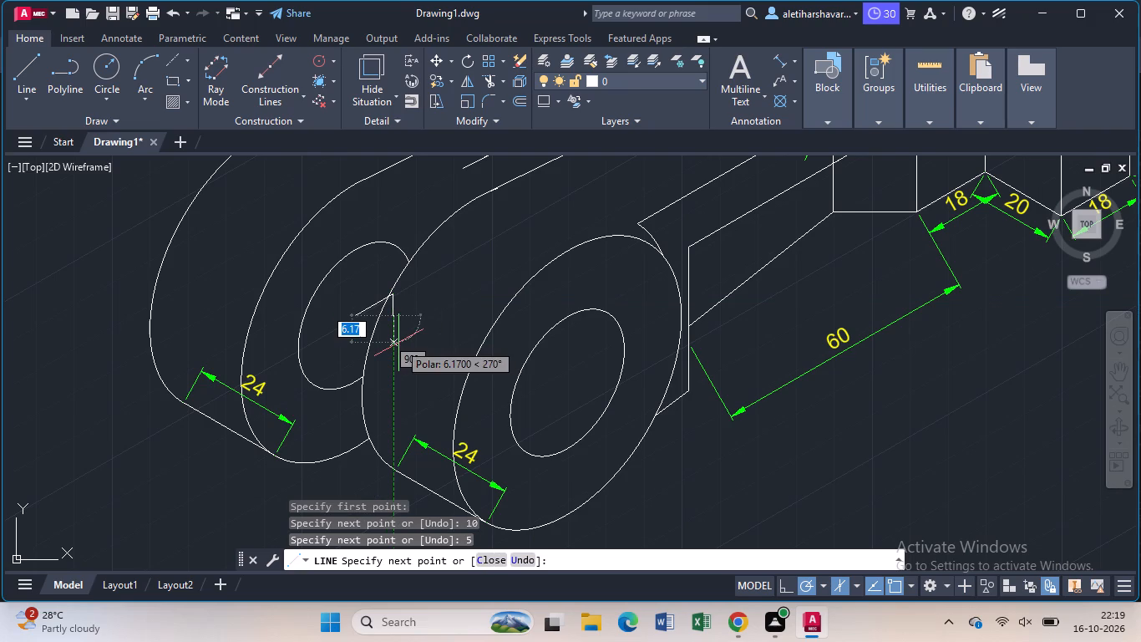
{"action": "left_click", "coordinate": [398, 343]}
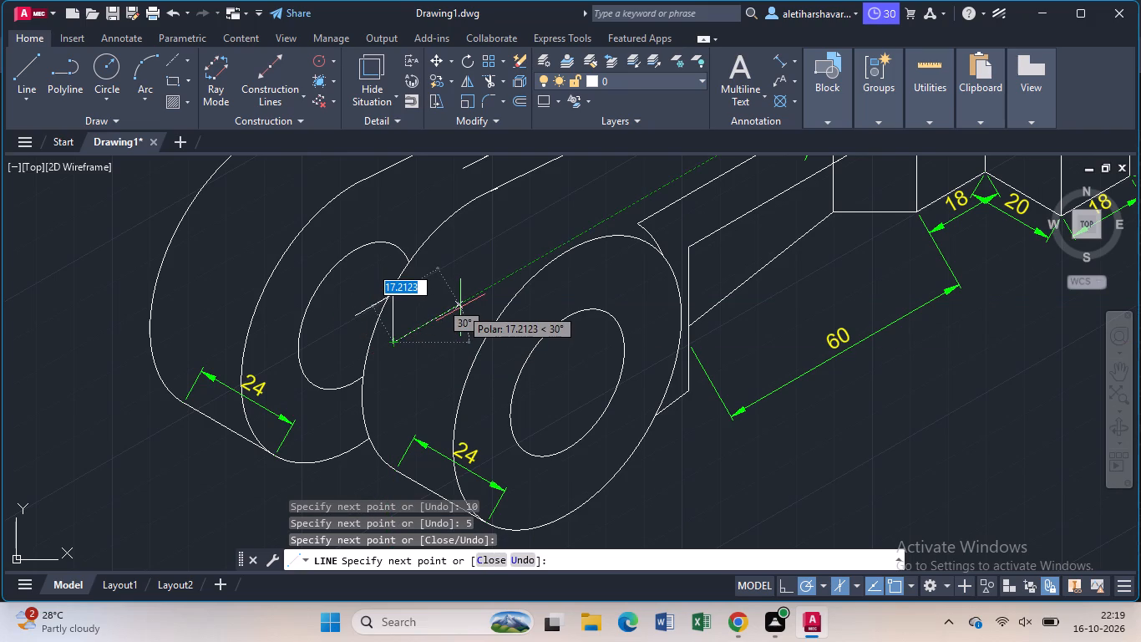
{"action": "key", "text": "ctrl+z"}
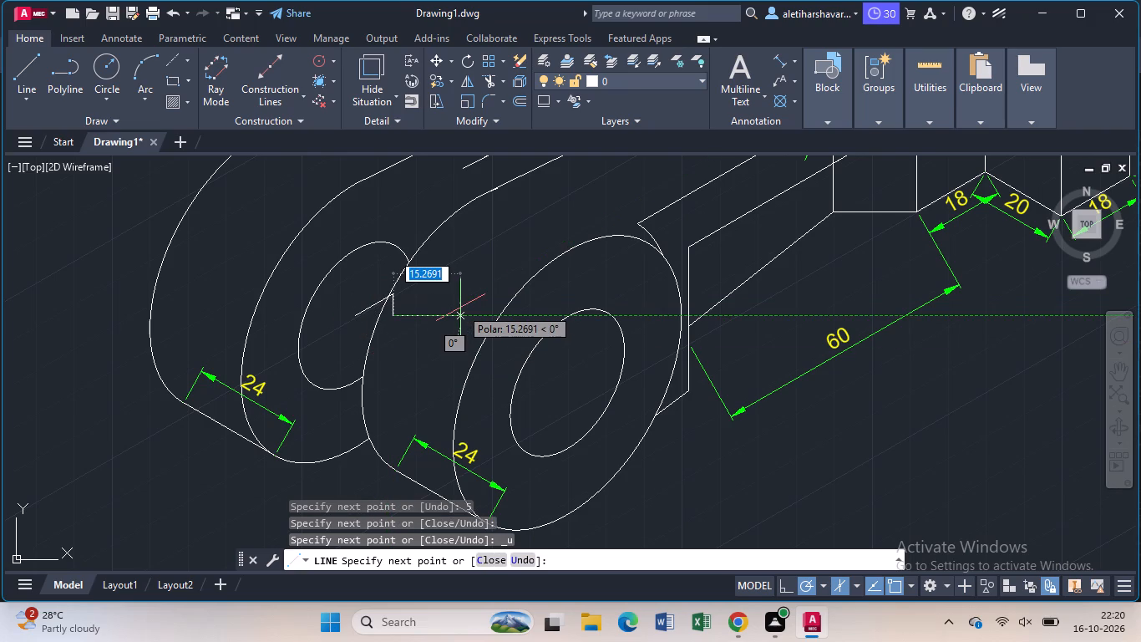
{"action": "key", "text": "Escape"}
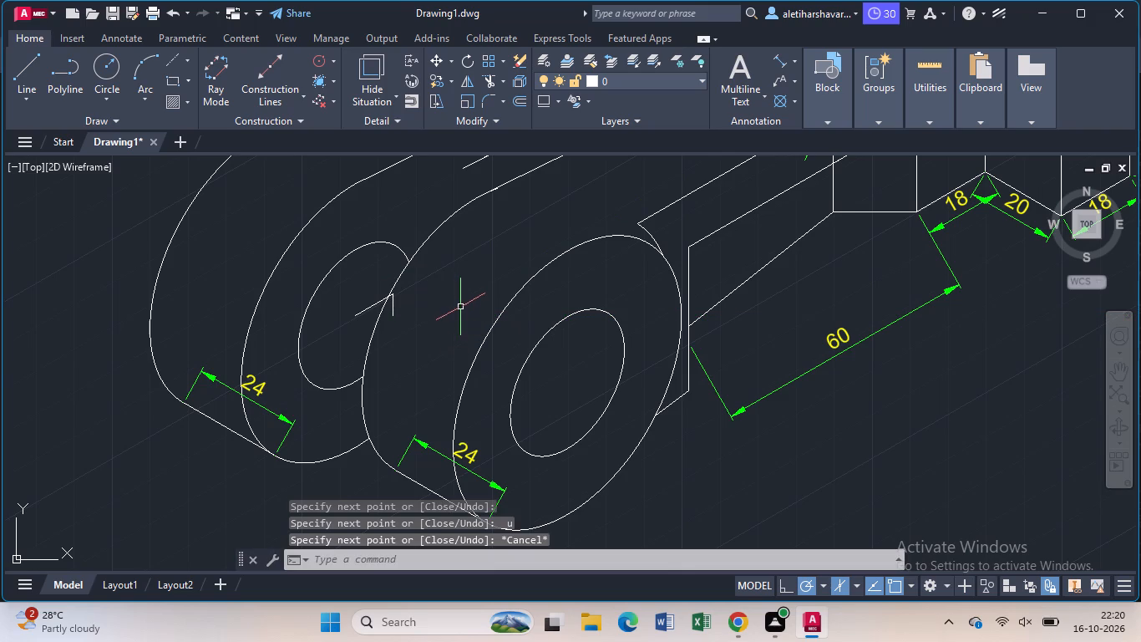
Copy the far lug's two outer arcs and hole arc from the hole centre to the lower end of the 5-unit line.
{"action": "left_click", "coordinate": [279, 264]}
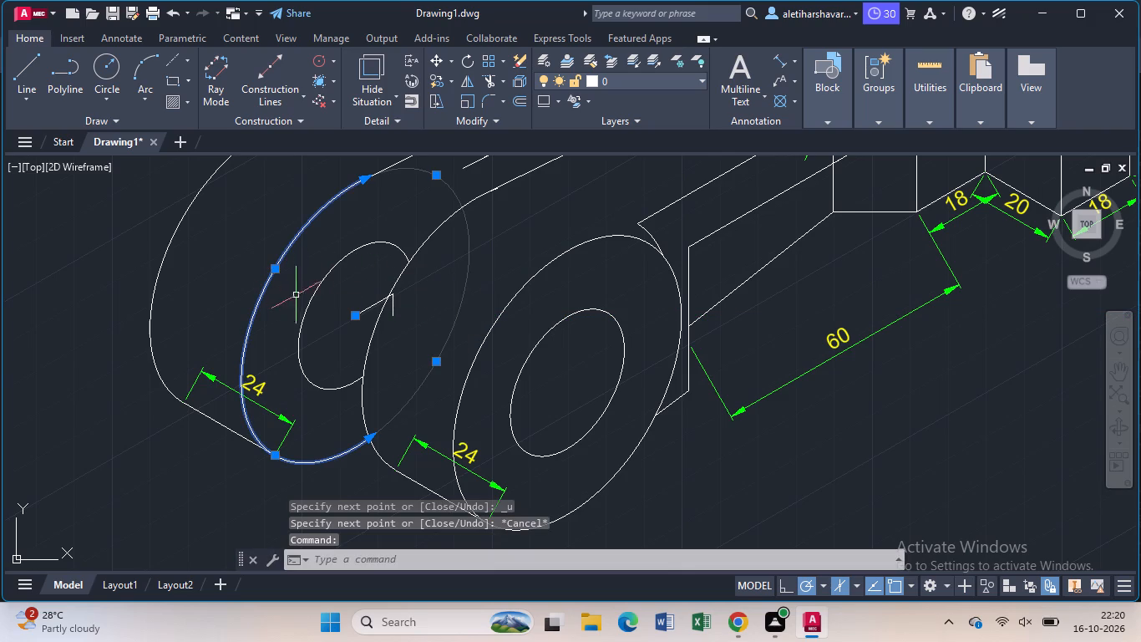
{"action": "left_click", "coordinate": [303, 317]}
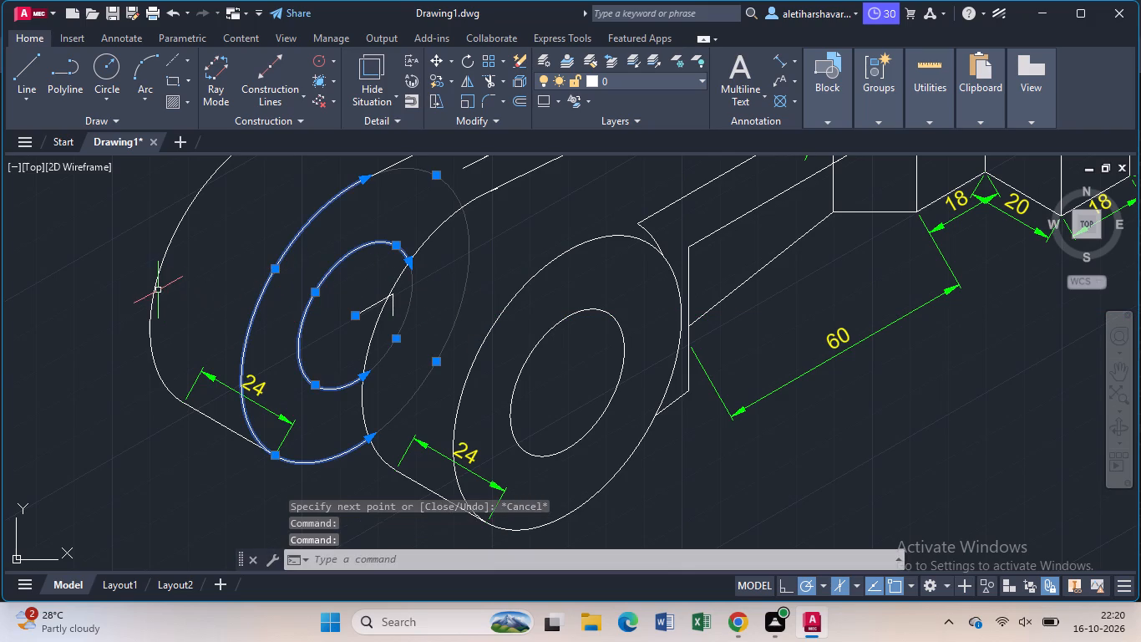
{"action": "left_click", "coordinate": [157, 289]}
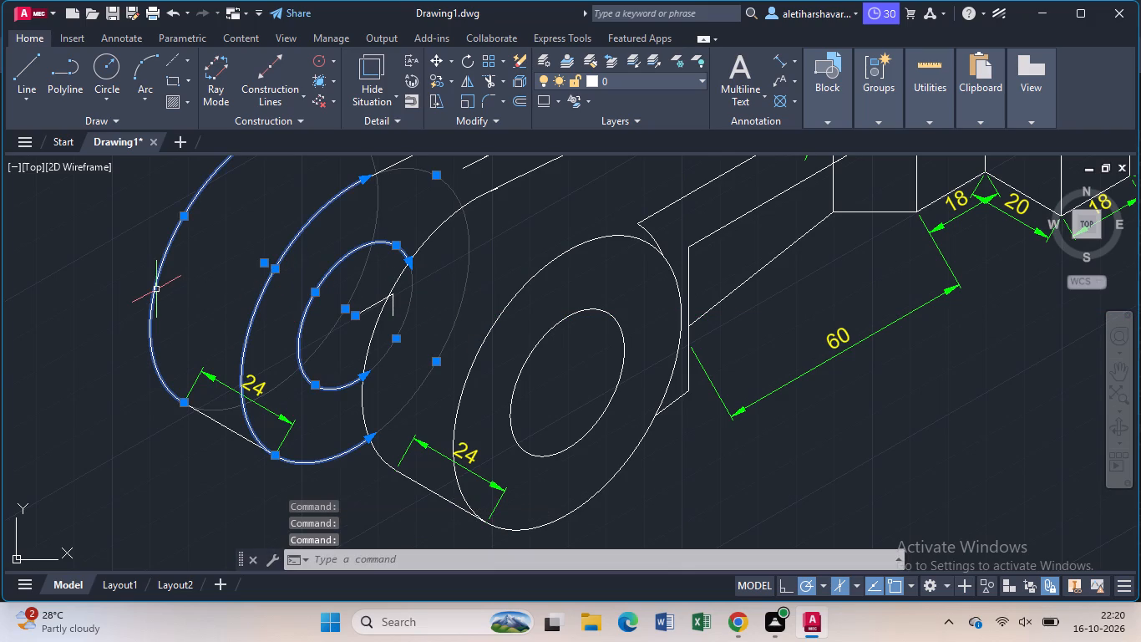
{"action": "type", "text": "co"}
{"action": "key", "text": "Return"}
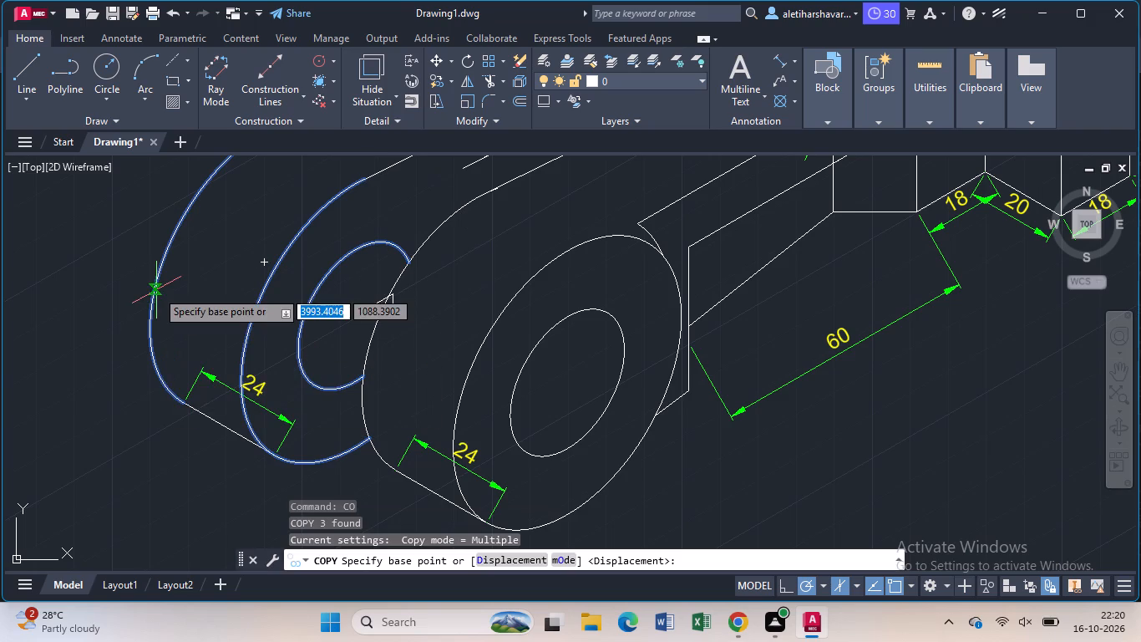
{"action": "left_click", "coordinate": [359, 316]}
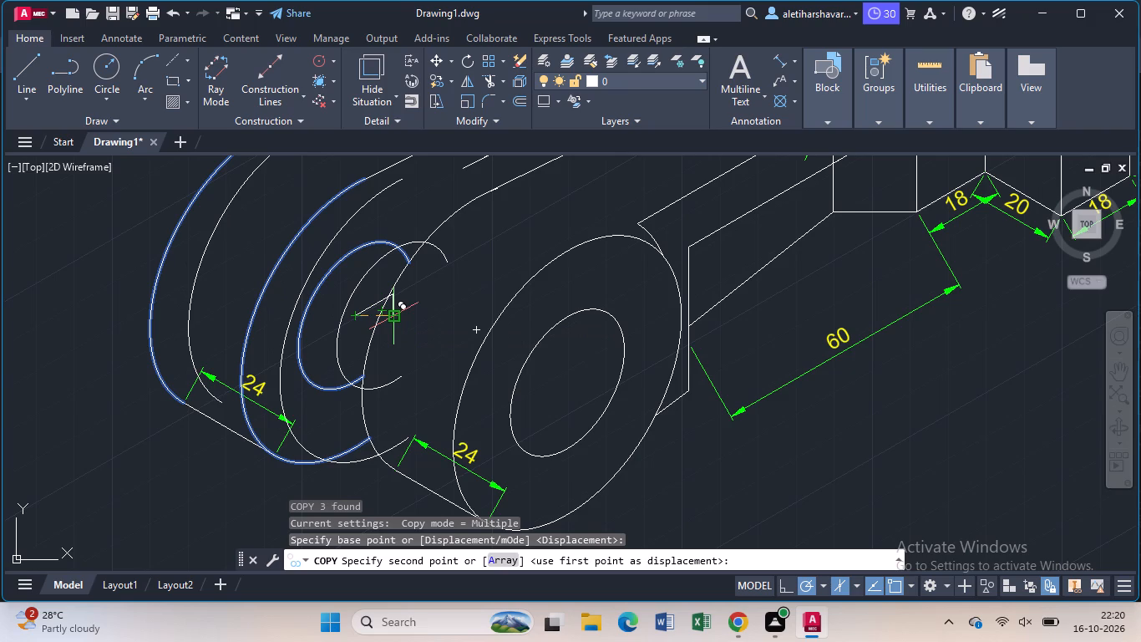
{"action": "left_click", "coordinate": [393, 313]}
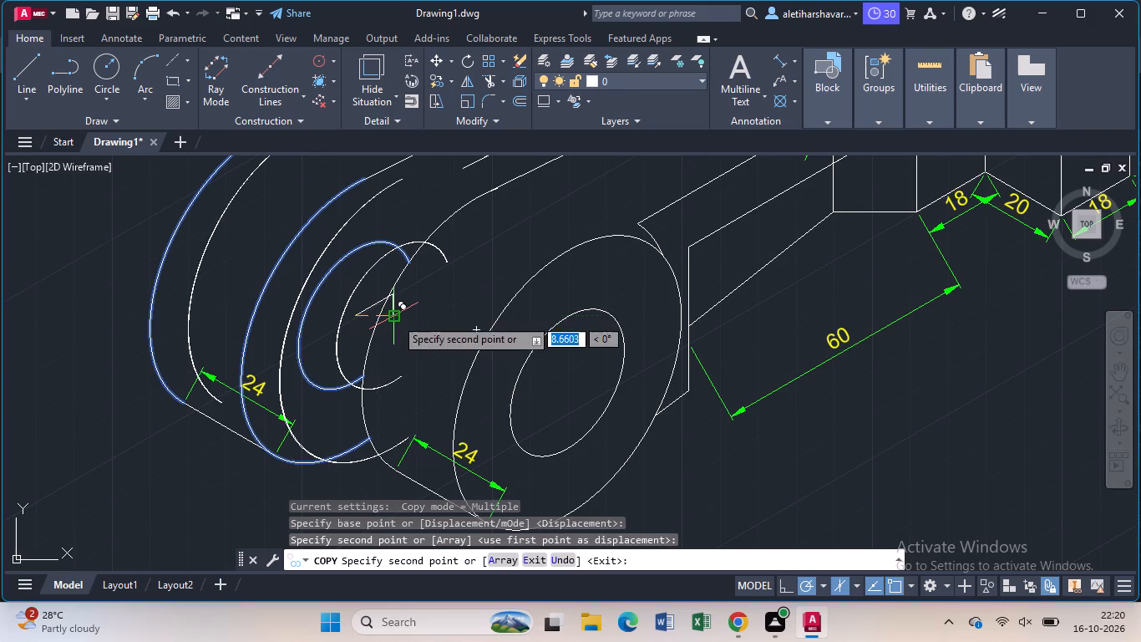
{"action": "scroll", "coordinate": [395, 318], "scroll_direction": "down", "scroll_amount": 1}
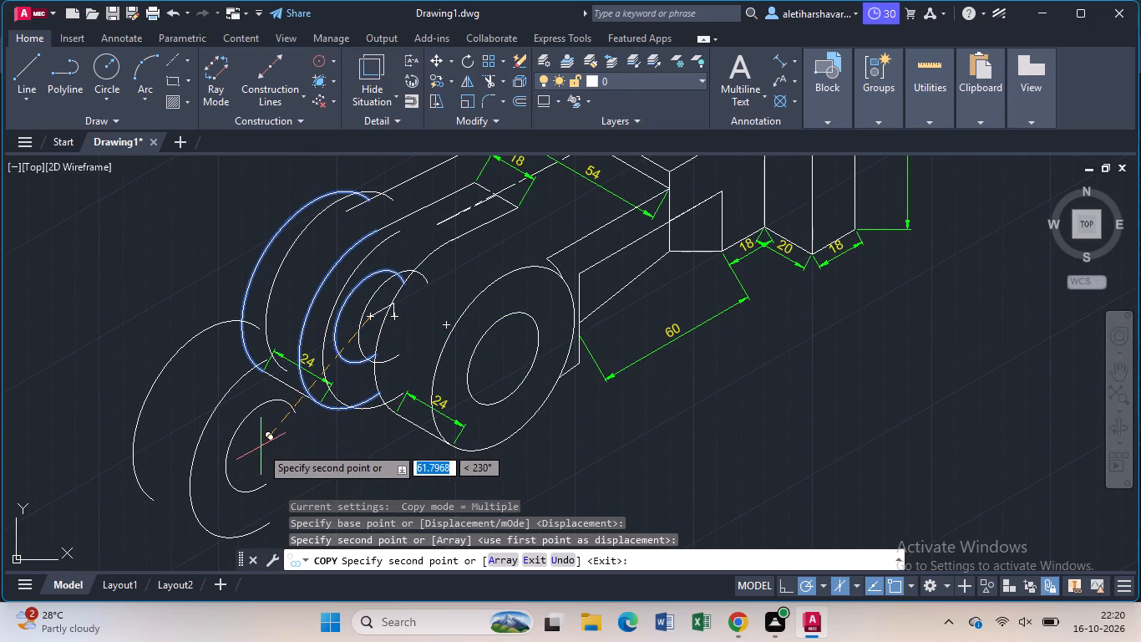
{"action": "key", "text": "Escape"}
Trim away the far lug's original hole arc and the copied hole arc's ends that cross the near lug's curve.
{"action": "type", "text": "tr"}
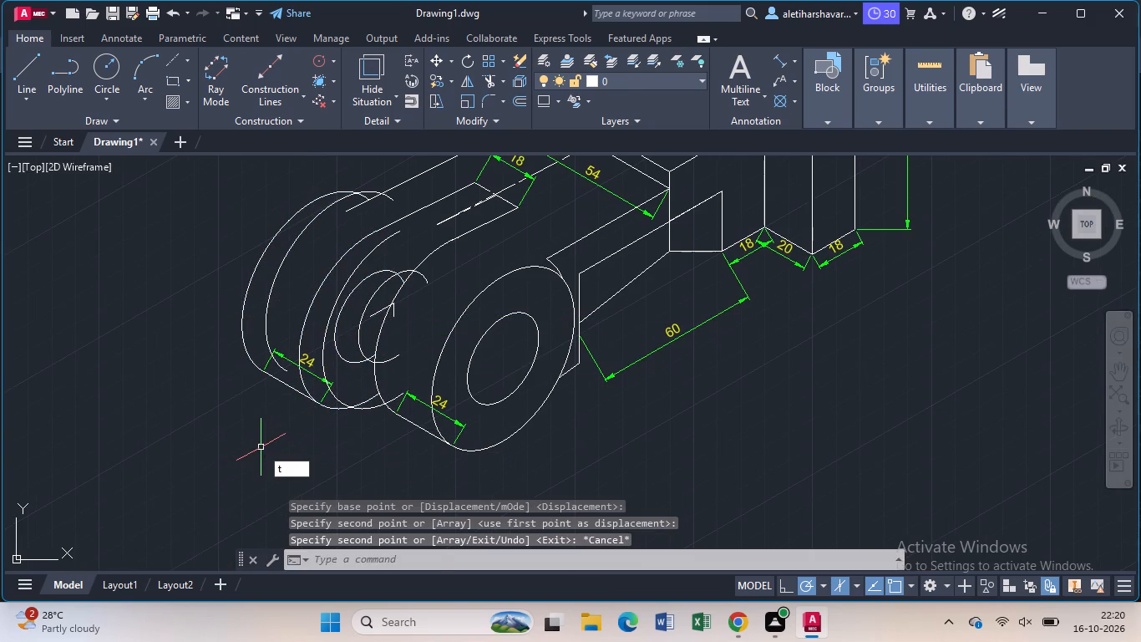
{"action": "key", "text": "Return"}
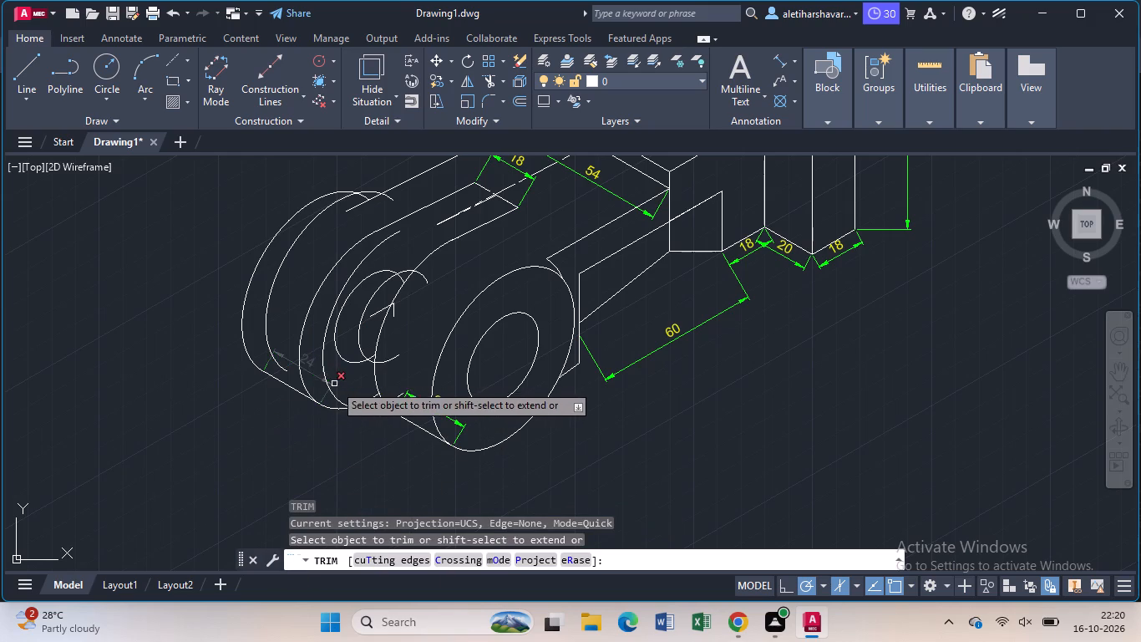
{"action": "left_click", "coordinate": [340, 355]}
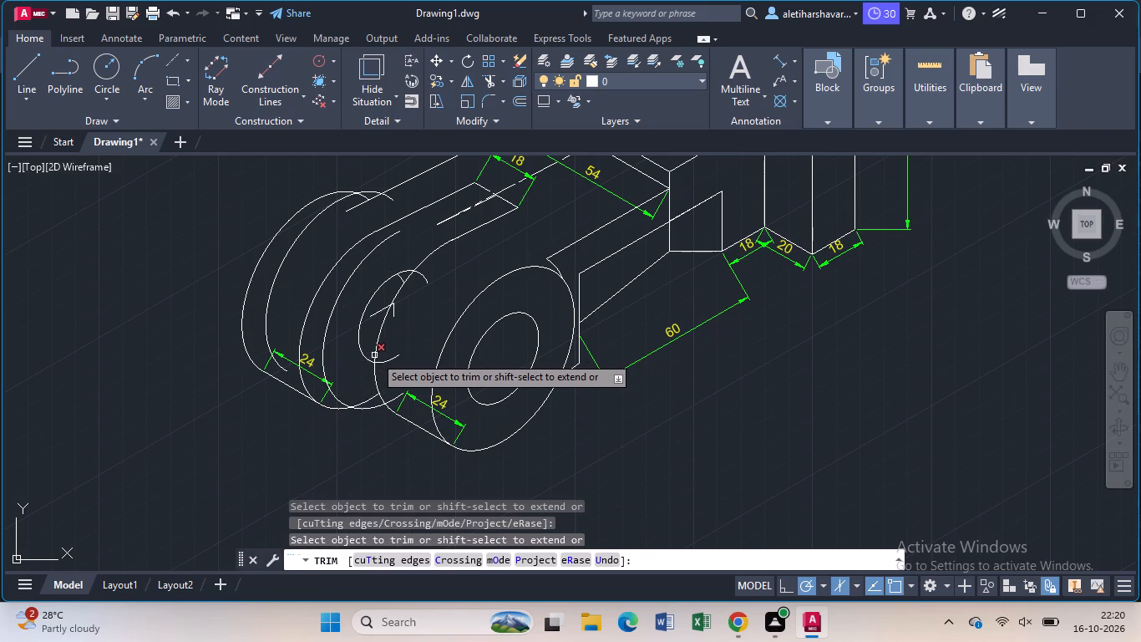
{"action": "left_click", "coordinate": [374, 355]}
{"action": "left_click", "coordinate": [403, 278]}
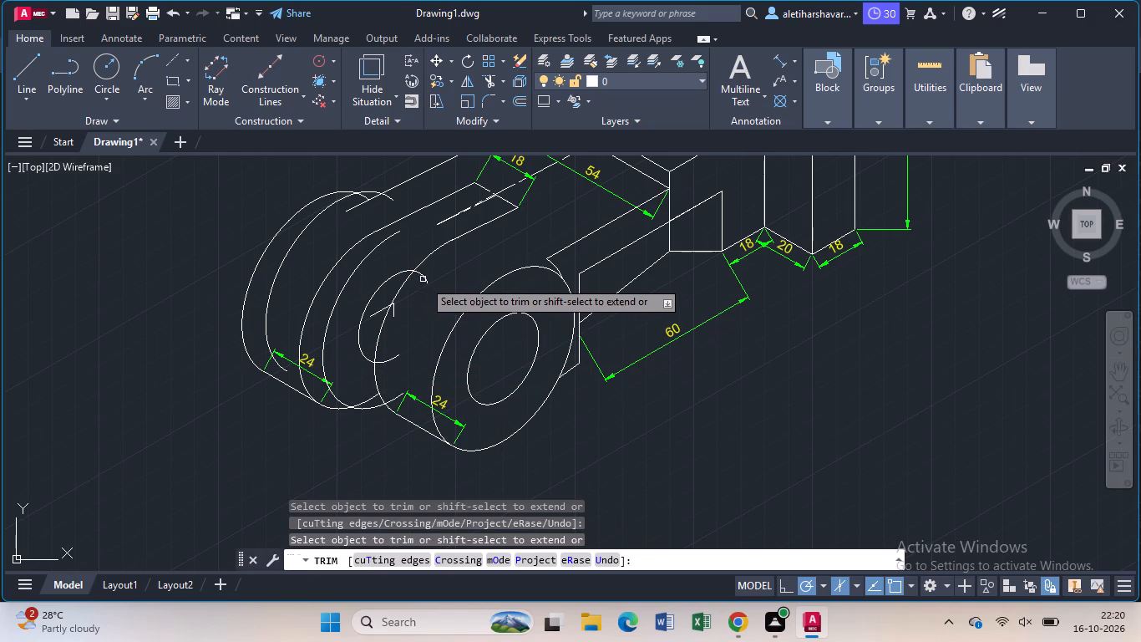
{"action": "left_click", "coordinate": [424, 280]}
{"action": "left_click", "coordinate": [388, 359]}
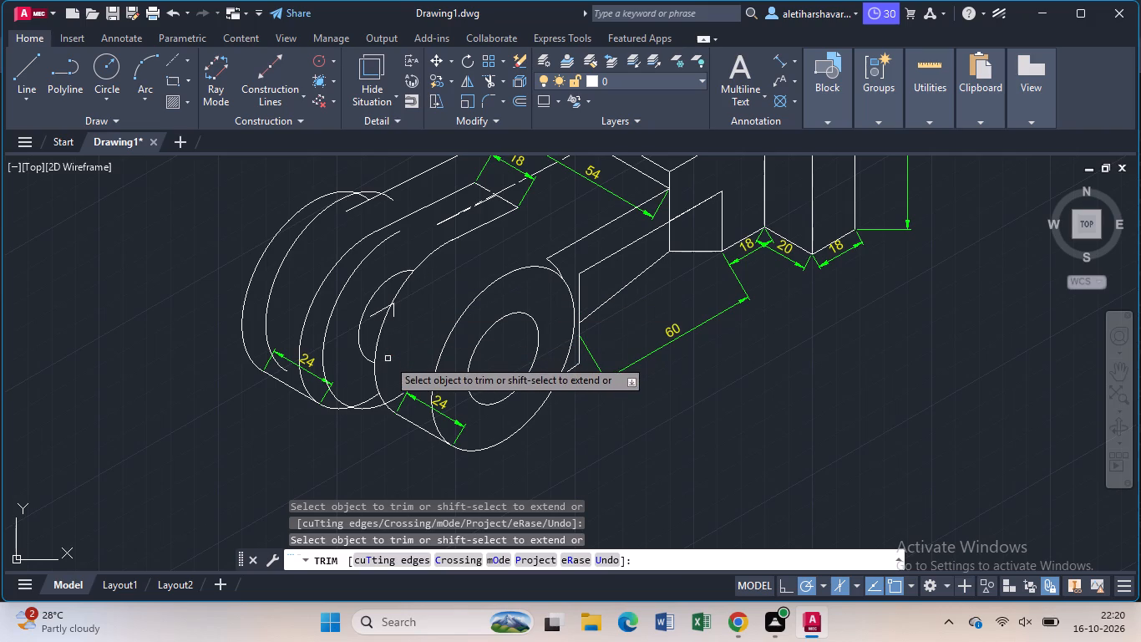
Trim away the far lug's original outer arcs, its lower connecting edge and its 24 dimension, including the leftover pieces at the bottom.
{"action": "left_click", "coordinate": [339, 258]}
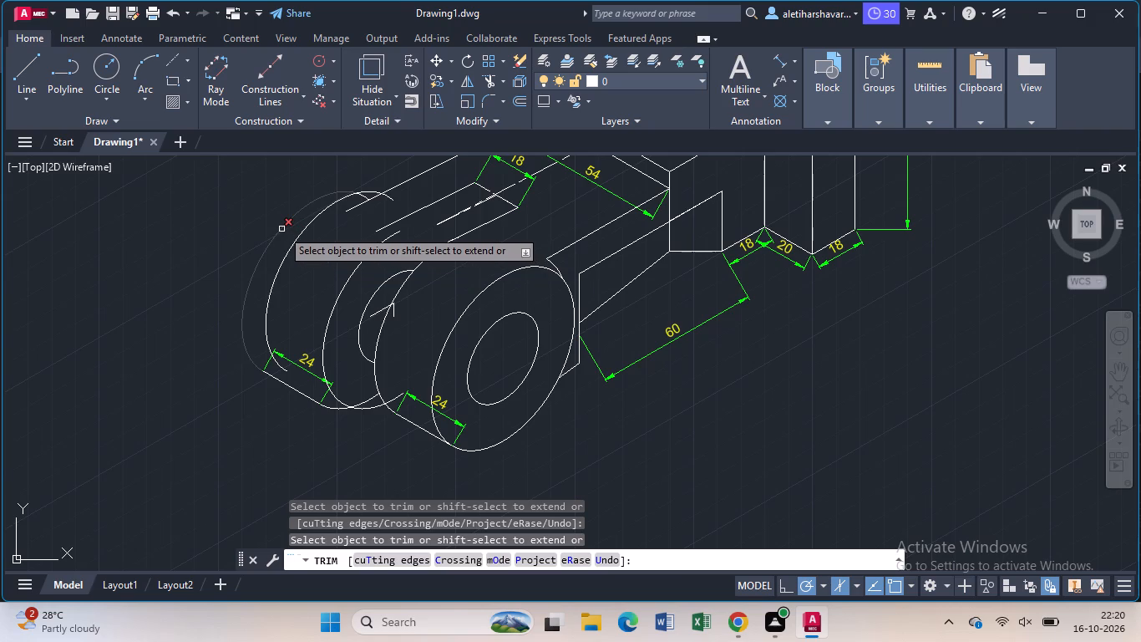
{"action": "left_click", "coordinate": [281, 229]}
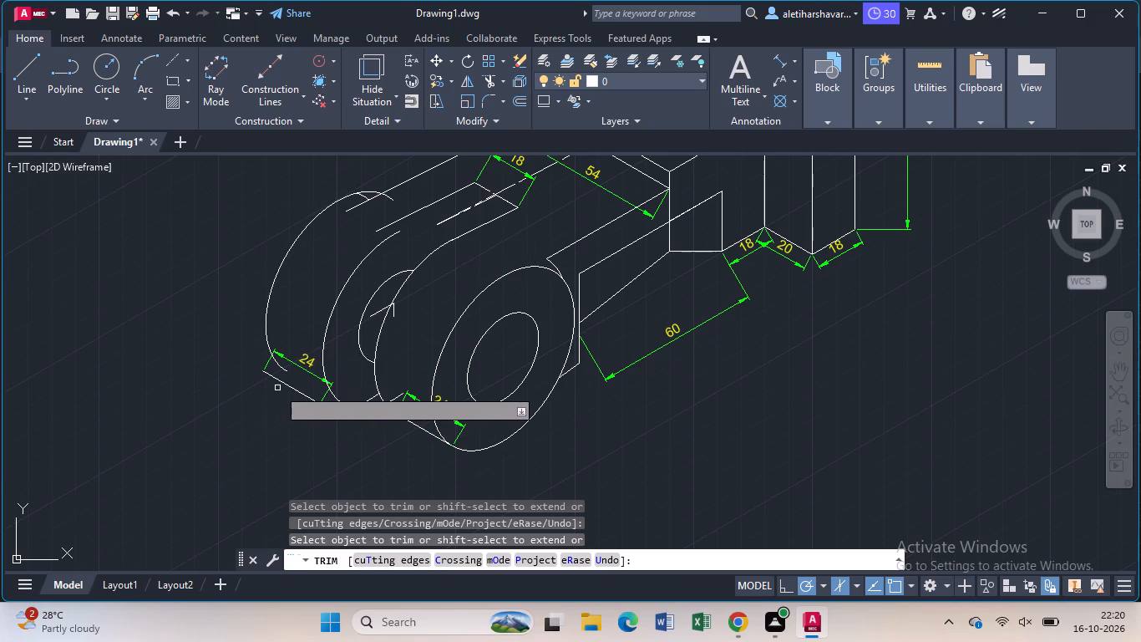
{"action": "left_click", "coordinate": [287, 386]}
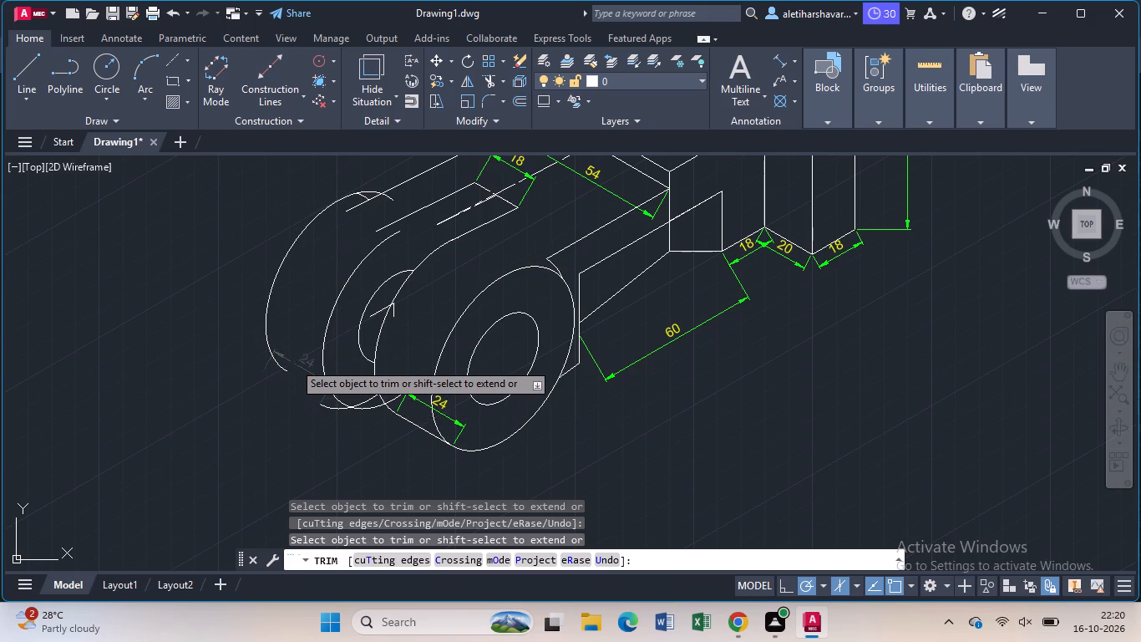
{"action": "left_click", "coordinate": [293, 362]}
{"action": "left_click", "coordinate": [327, 407]}
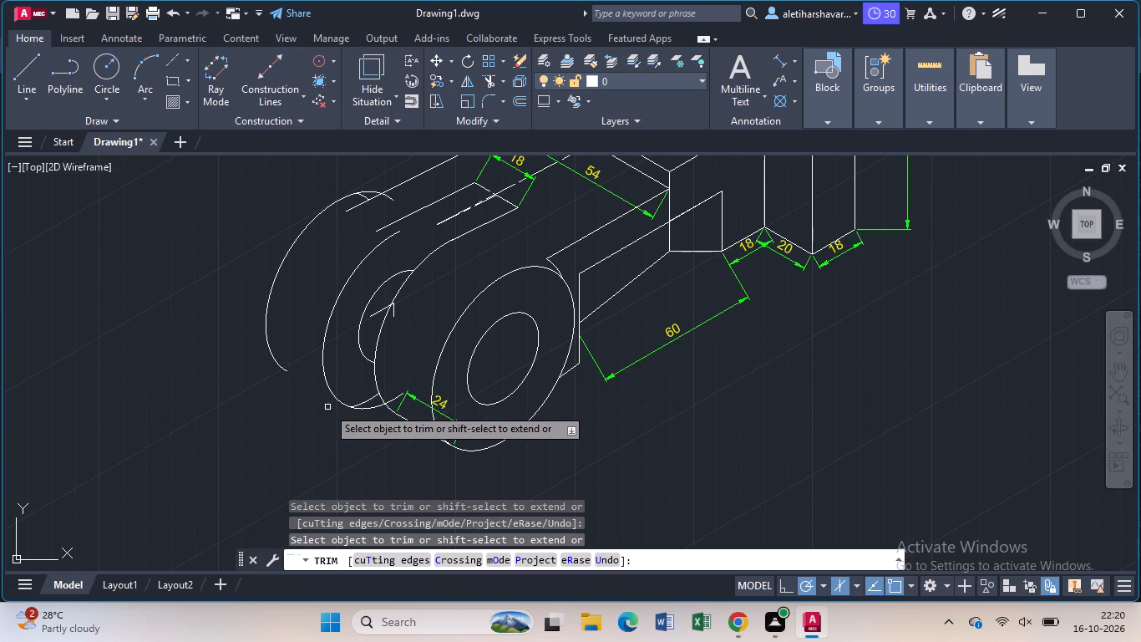
{"action": "left_click", "coordinate": [365, 400]}
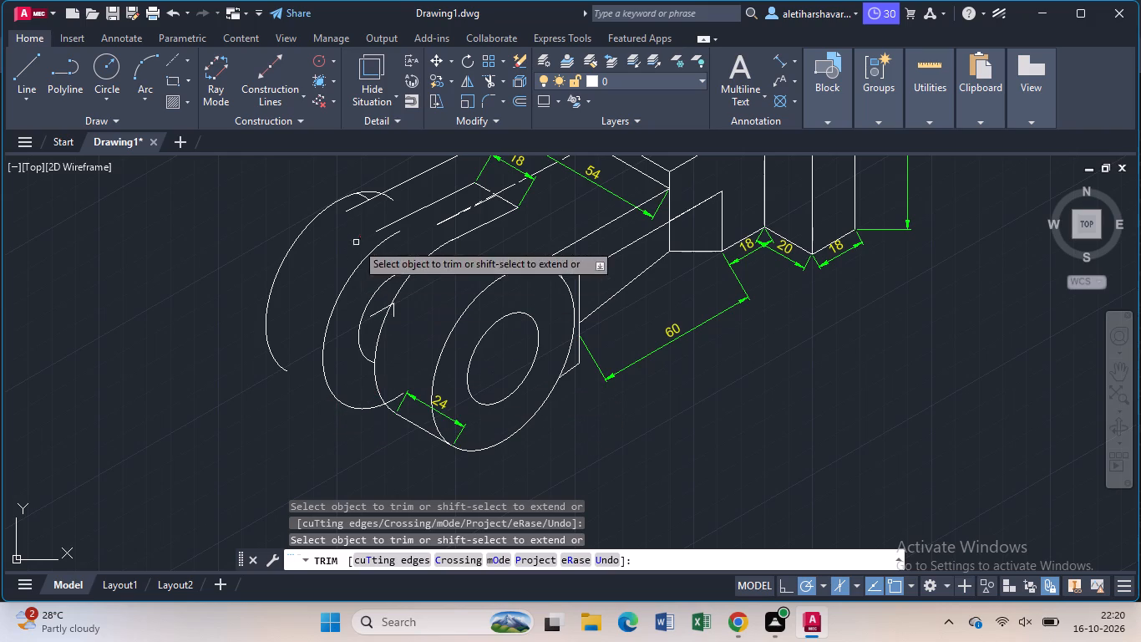
Trim the leftover arc ends at the top of the far lug and remove the old sloping edge leading to its front arc.
{"action": "left_click", "coordinate": [371, 189]}
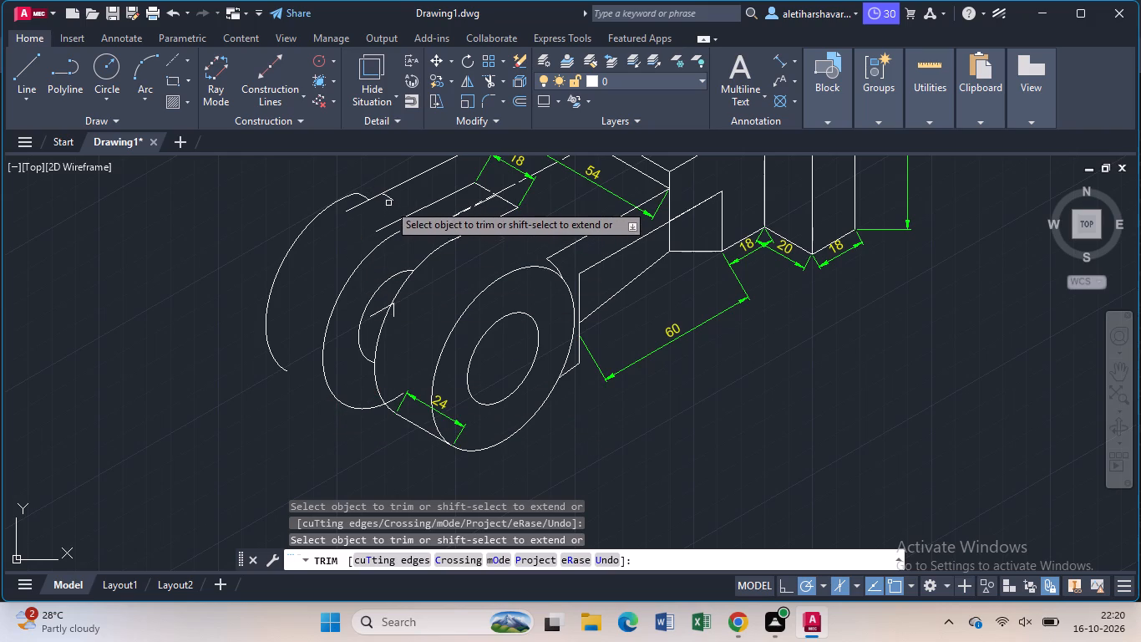
{"action": "left_click", "coordinate": [390, 200]}
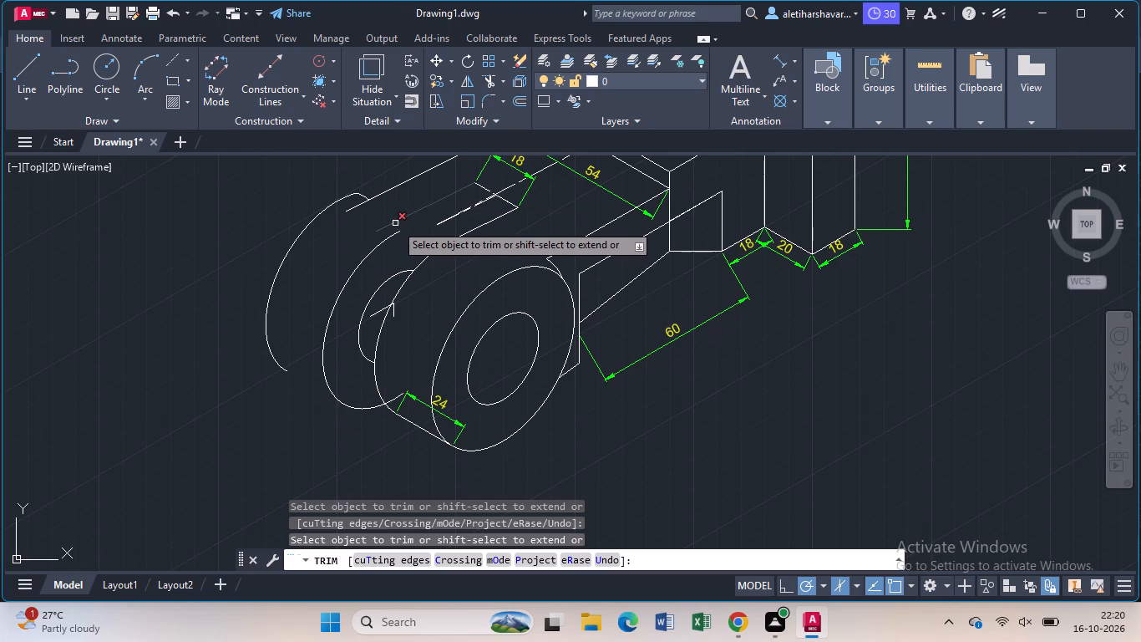
{"action": "left_click", "coordinate": [395, 223]}
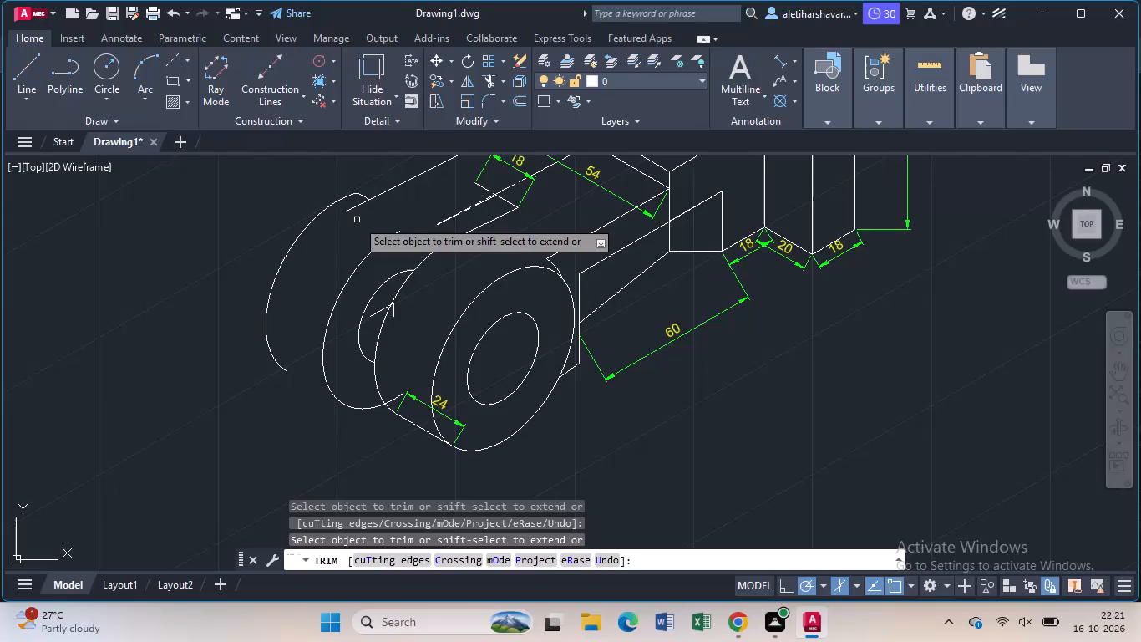
{"action": "key", "text": "Escape"}
Draw a line from the far corner of the 18-wide slot end to the upper end of the far lug's copied front arc.
{"action": "key", "text": "l"}
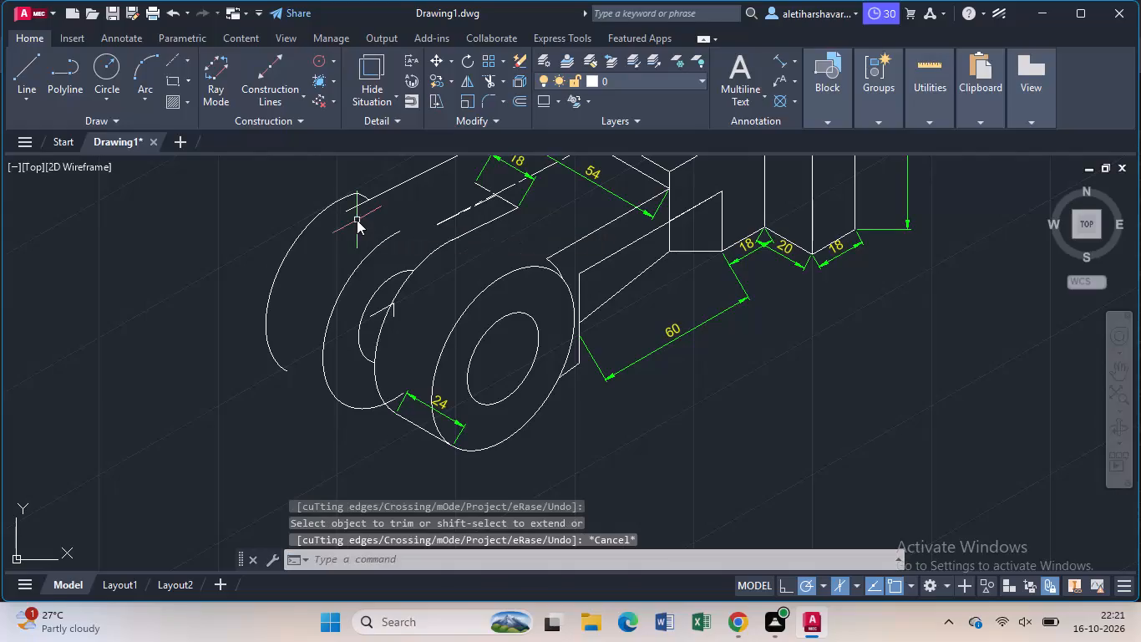
{"action": "key", "text": "Return"}
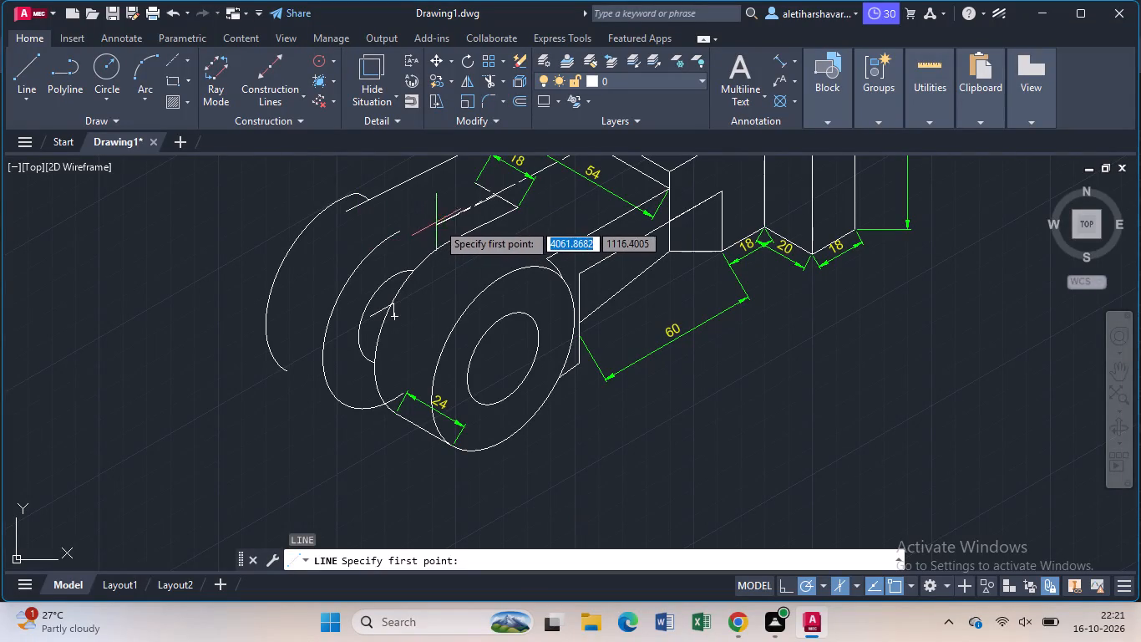
{"action": "left_click", "coordinate": [471, 181]}
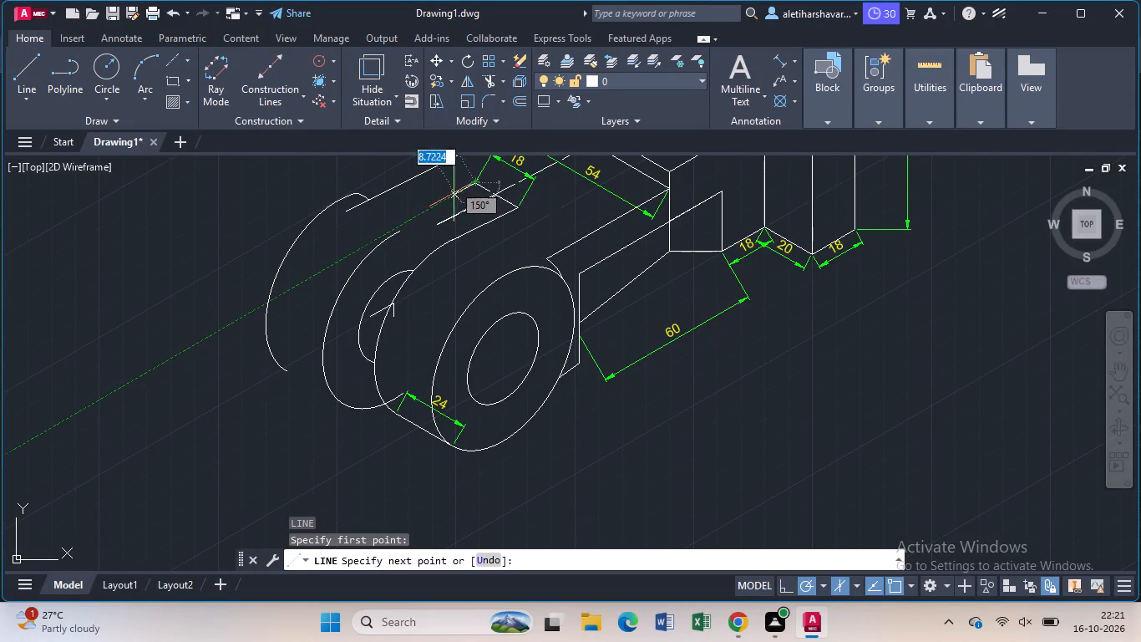
{"action": "left_click", "coordinate": [403, 229]}
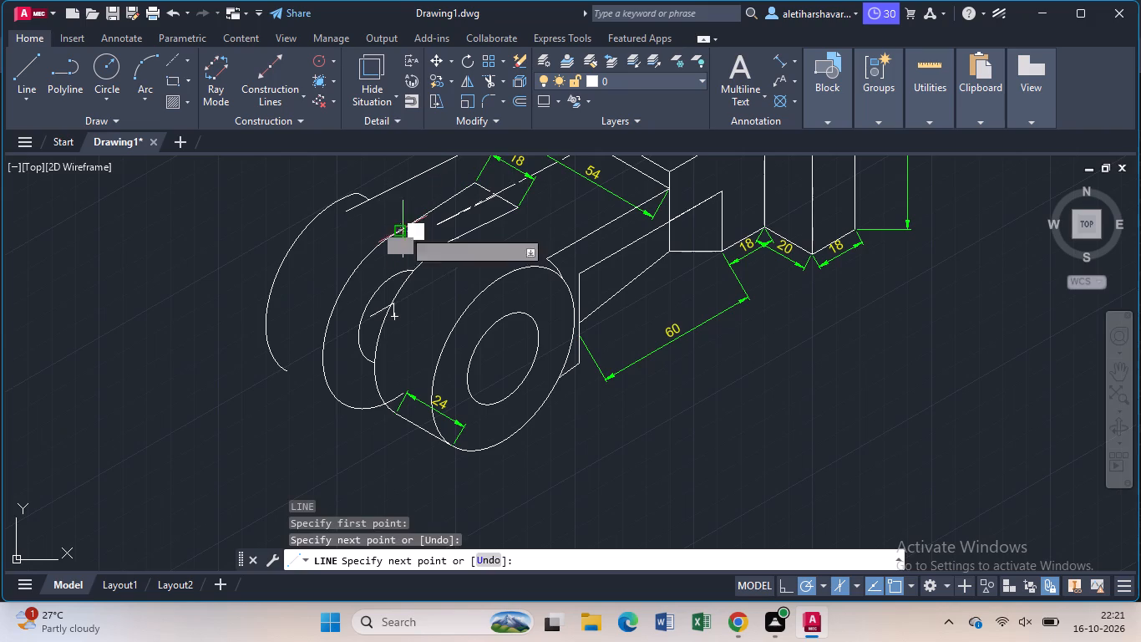
{"action": "key", "text": "Escape"}
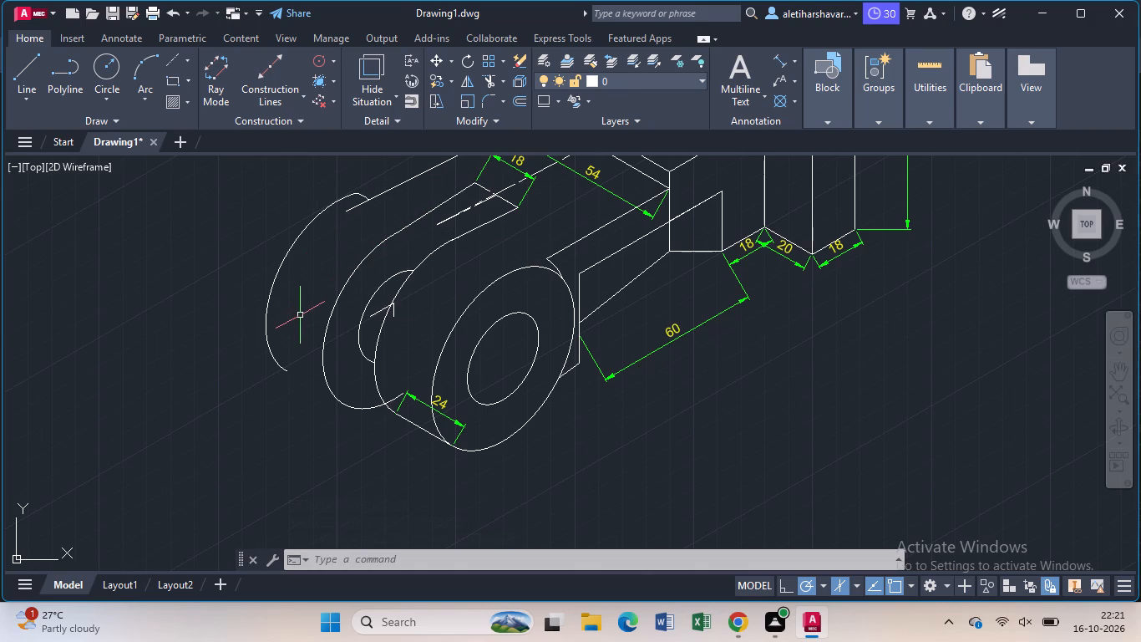
Draw the far lug's lower connecting edge from its rear arc's lower end, about 34 long at 330°, running past its front arc.
{"action": "key", "text": "l"}
{"action": "key", "text": "Return"}
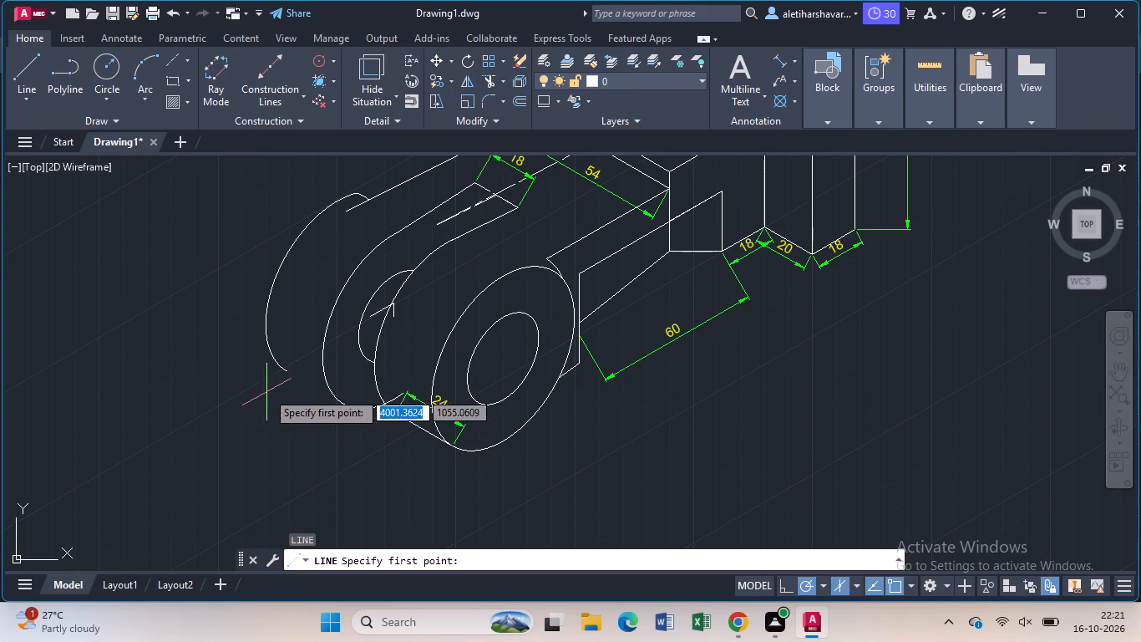
{"action": "left_click", "coordinate": [282, 370]}
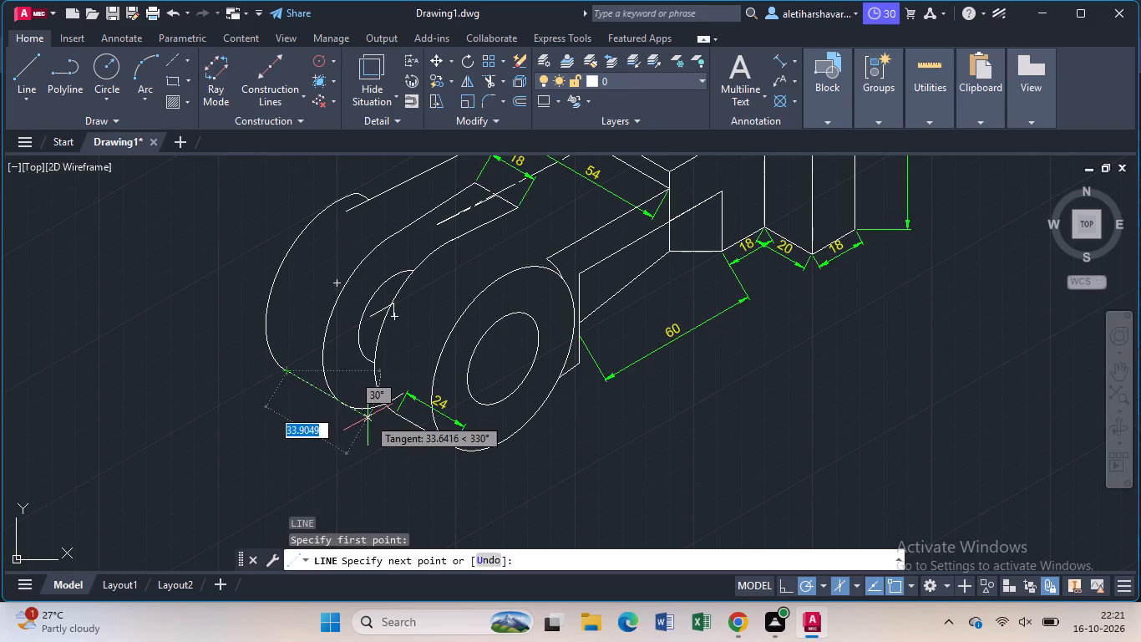
{"action": "left_click_drag", "start_coordinate": [372, 422], "coordinate": [368, 436]}
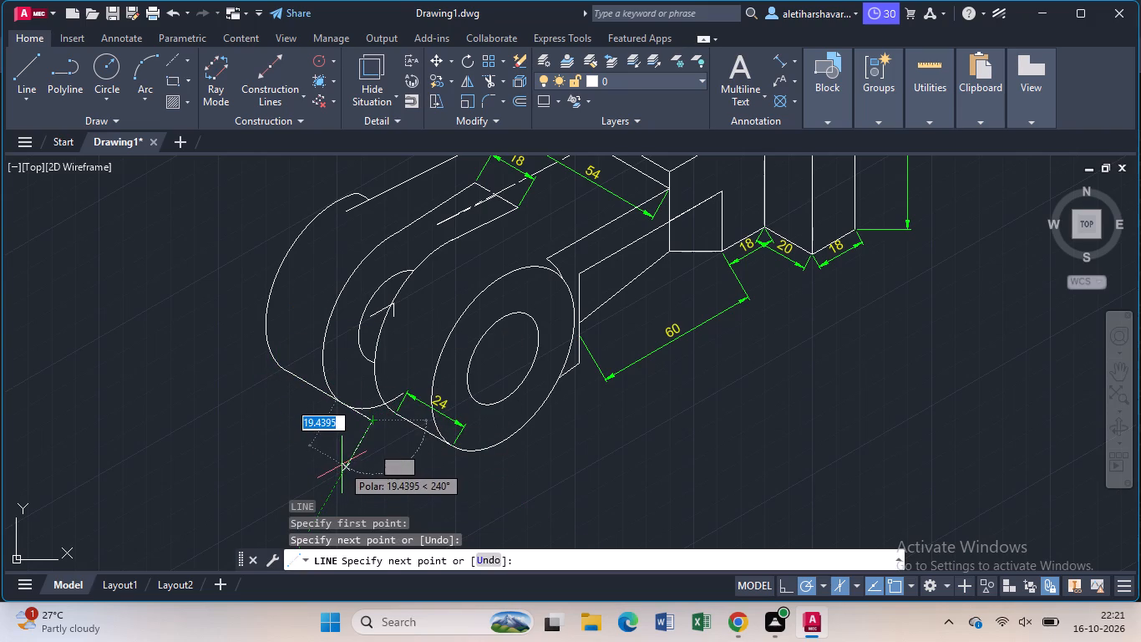
{"action": "key", "text": "Escape"}
Trim the new lower edge's overhang past the front arc and remove the two short stray lines near the far lug's hole arc.
{"action": "type", "text": "ytr"}
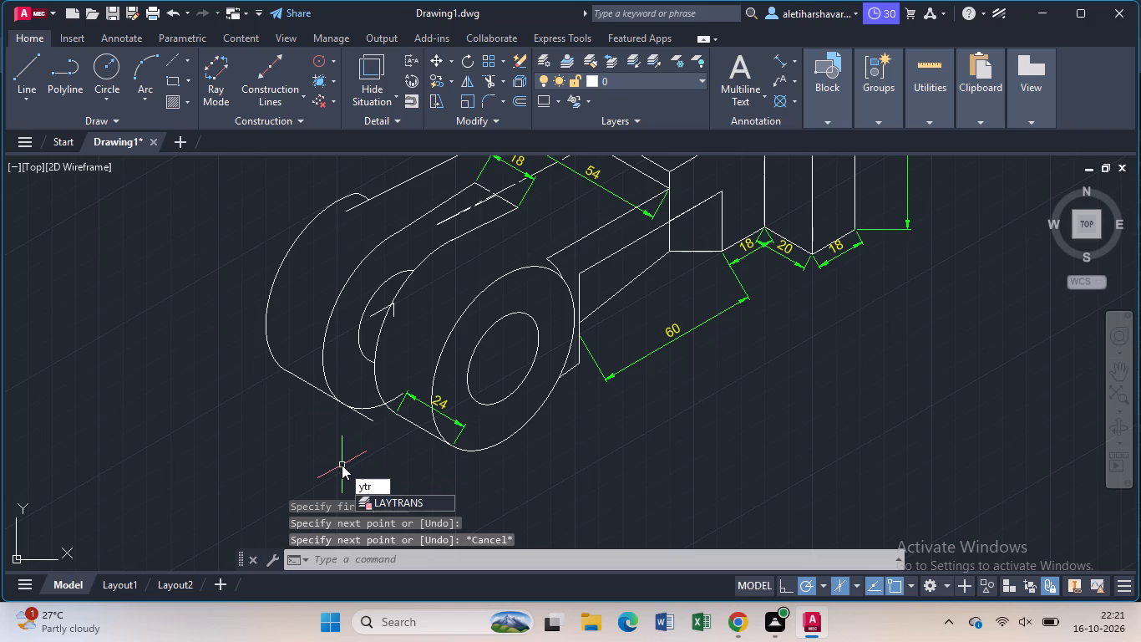
{"action": "key", "text": "Escape"}
{"action": "key", "text": "Escape"}
{"action": "type", "text": "tr"}
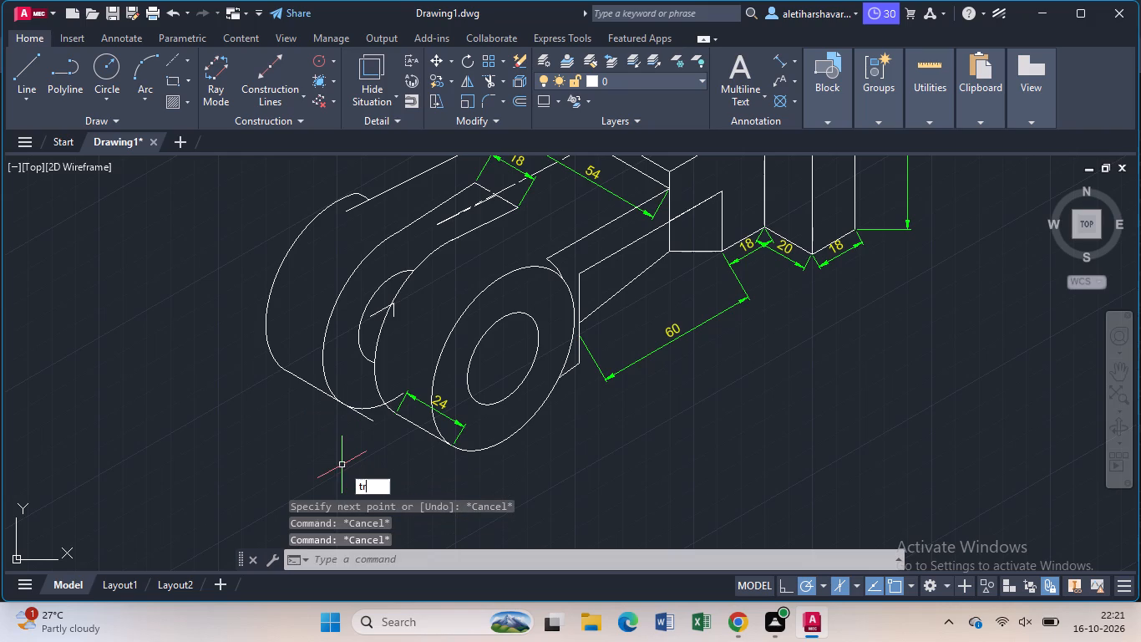
{"action": "key", "text": "Return"}
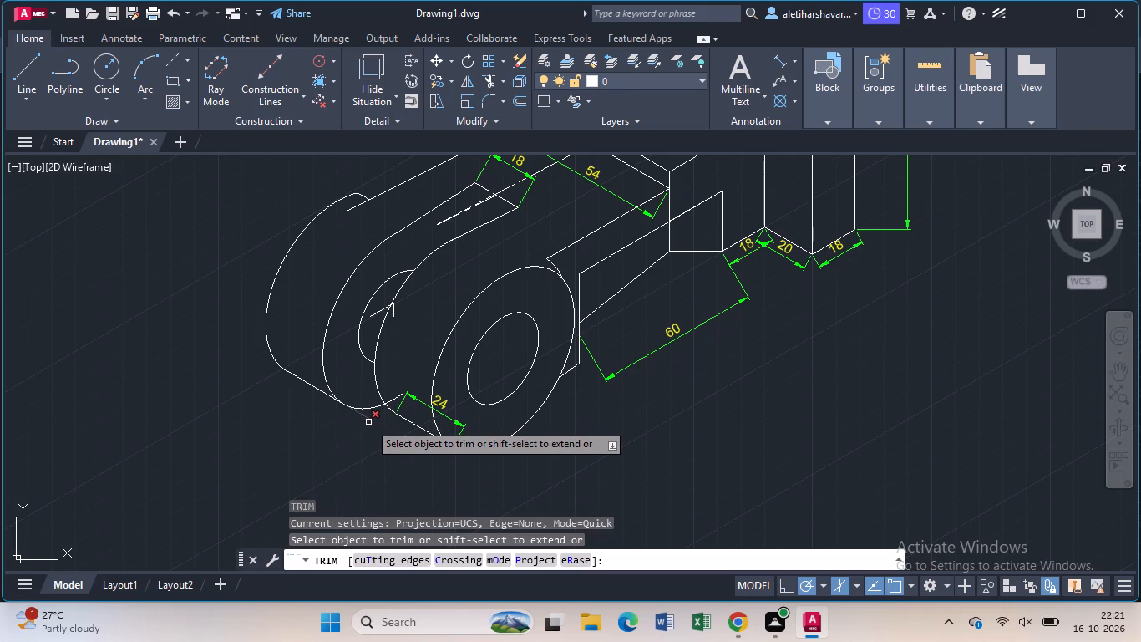
{"action": "left_click", "coordinate": [368, 422]}
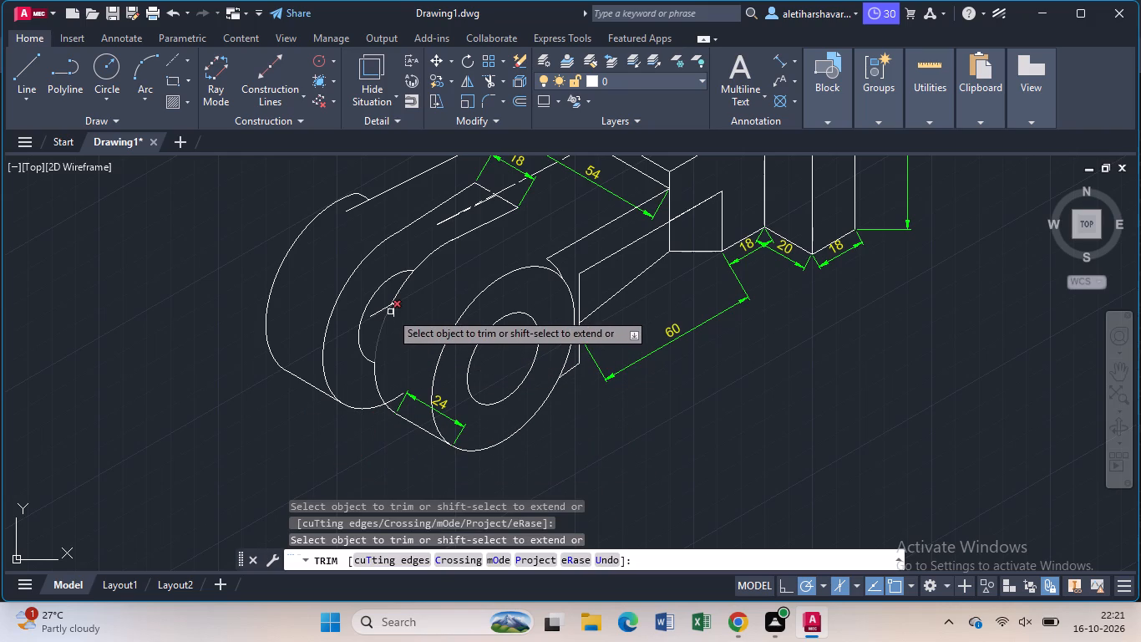
{"action": "left_click", "coordinate": [396, 312]}
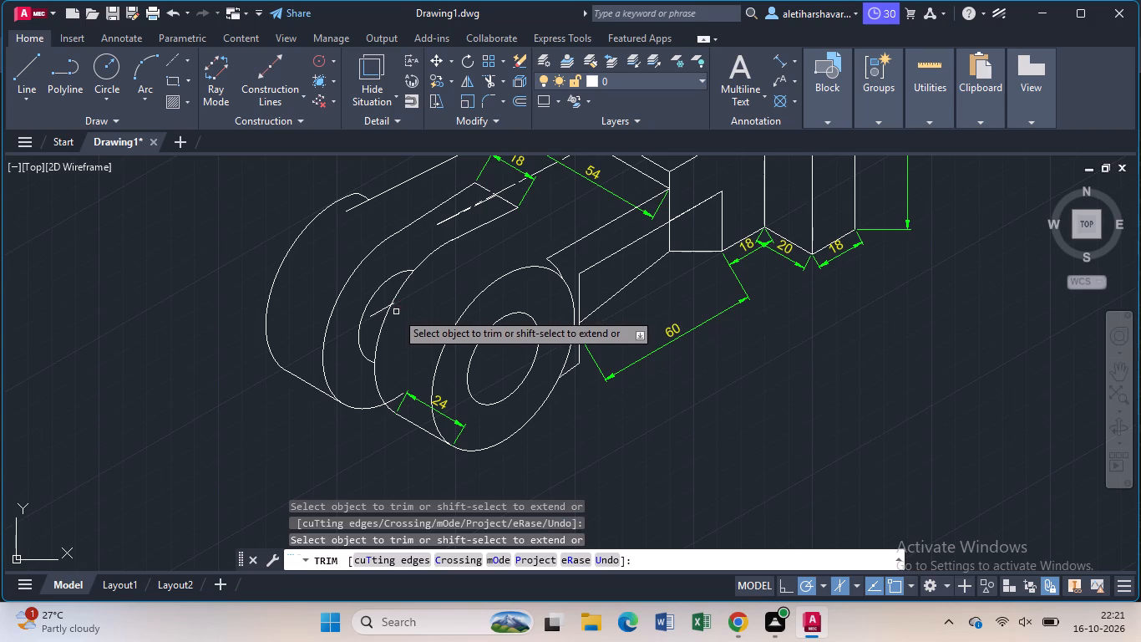
{"action": "scroll", "coordinate": [396, 312], "scroll_direction": "up", "scroll_amount": 2}
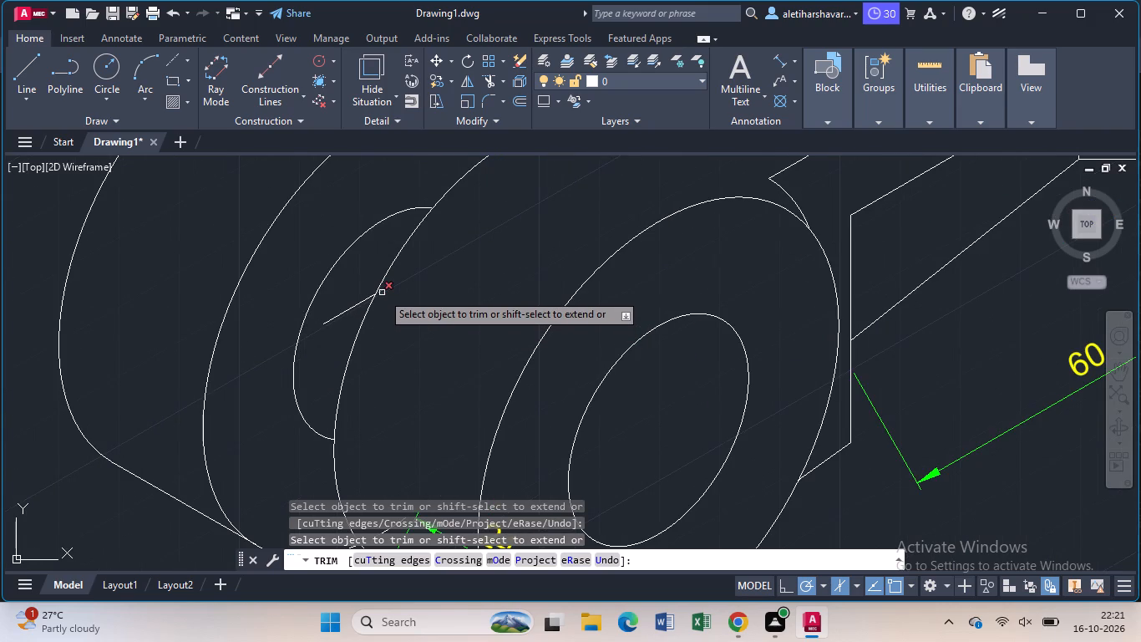
{"action": "left_click", "coordinate": [382, 293]}
{"action": "left_click", "coordinate": [361, 303]}
Remove the two sloping edges joining the 18-wide slot end's corners to the lugs' inner arcs.
{"action": "scroll", "coordinate": [361, 303], "scroll_direction": "down", "scroll_amount": 2}
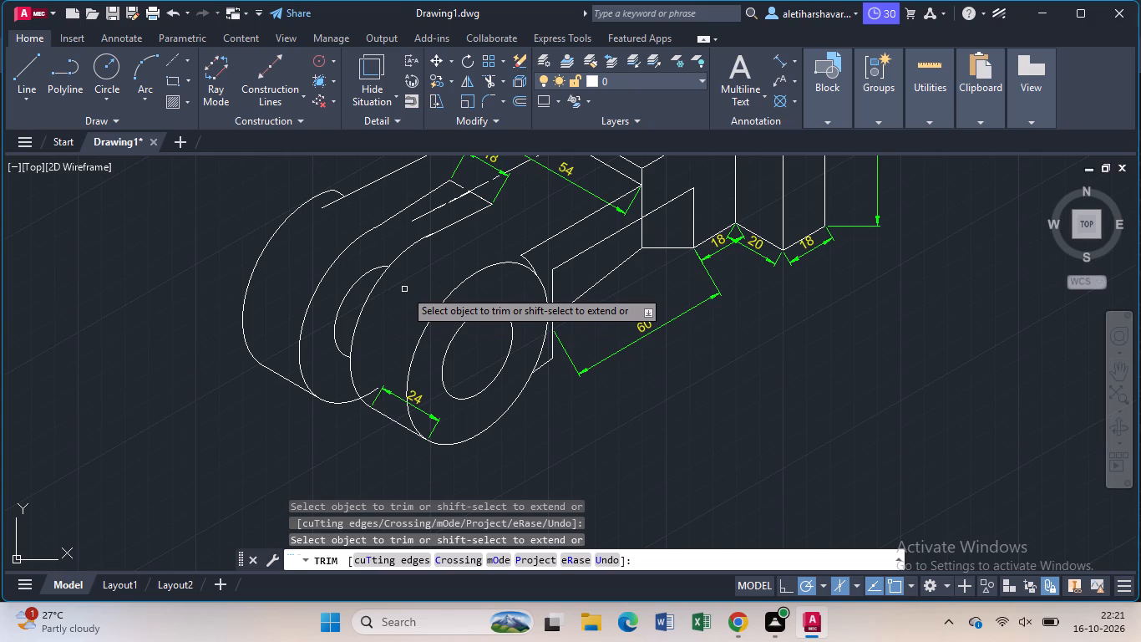
{"action": "left_click", "coordinate": [447, 227]}
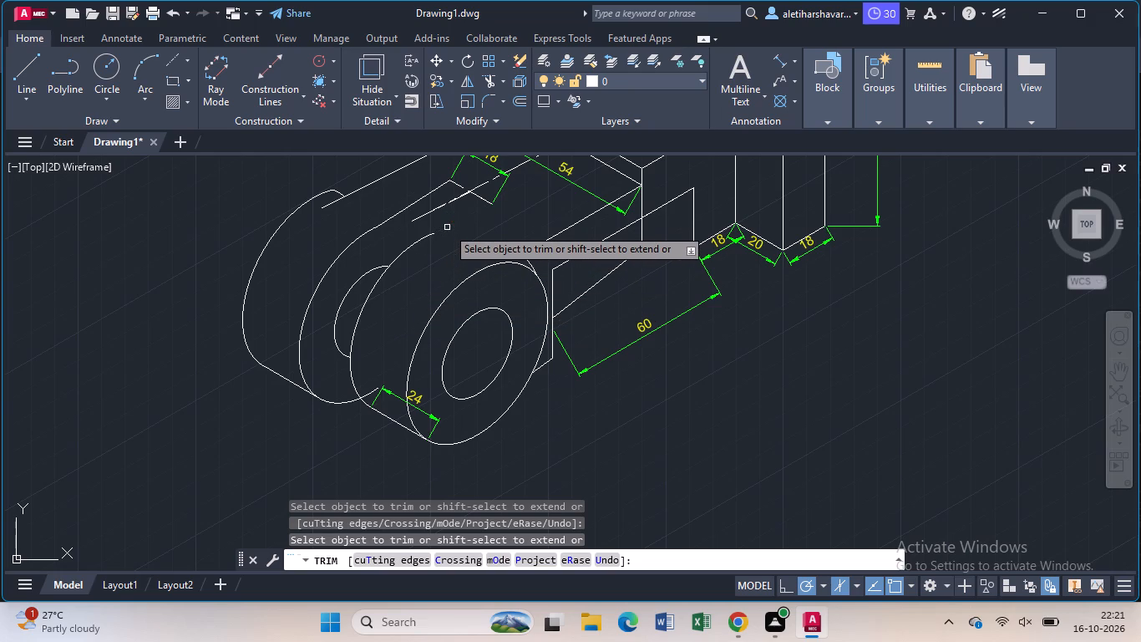
{"action": "left_click", "coordinate": [400, 207]}
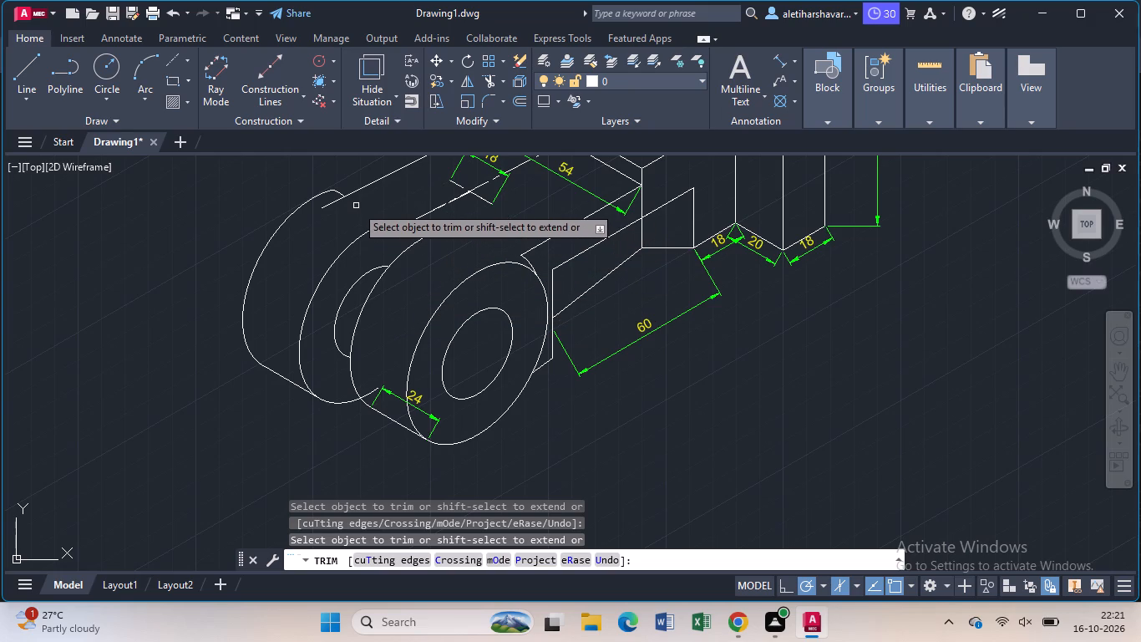
{"action": "key", "text": "Escape"}
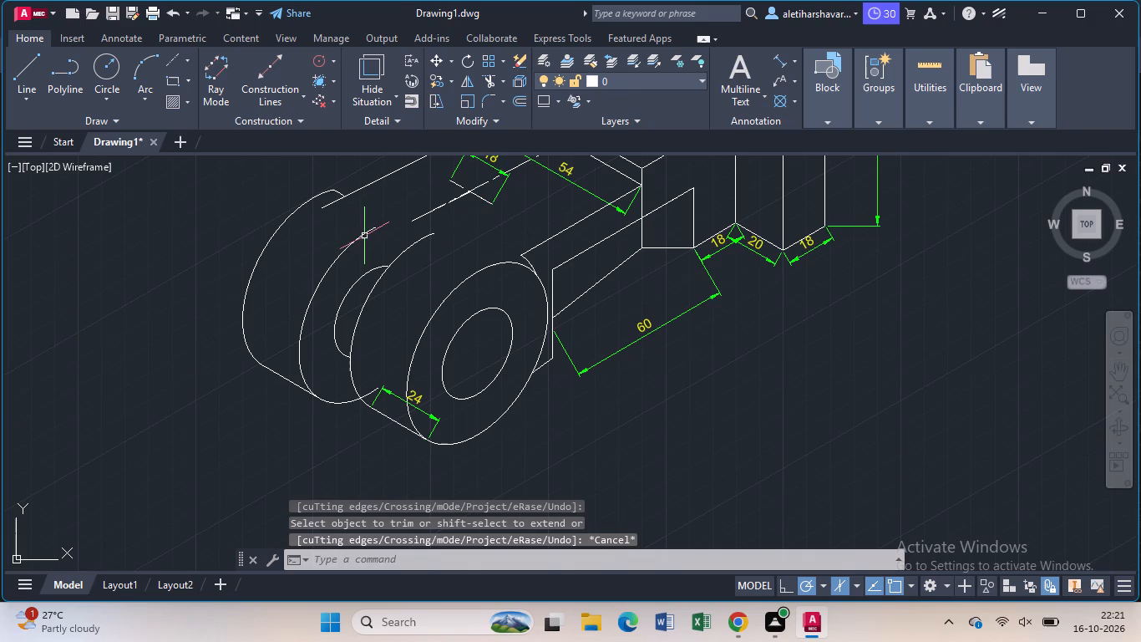
Draw a line about 43 long at 210° from the near corner of the 18-wide slot end to the near lug's rear arc.
{"action": "key", "text": "l"}
{"action": "key", "text": "Return"}
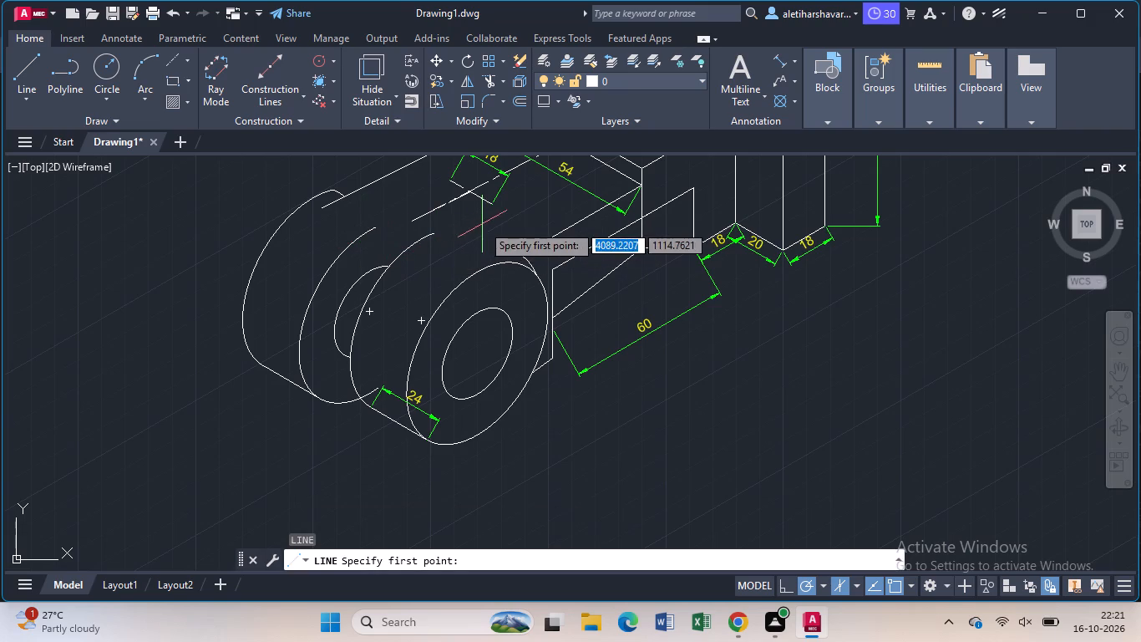
{"action": "left_click", "coordinate": [491, 207]}
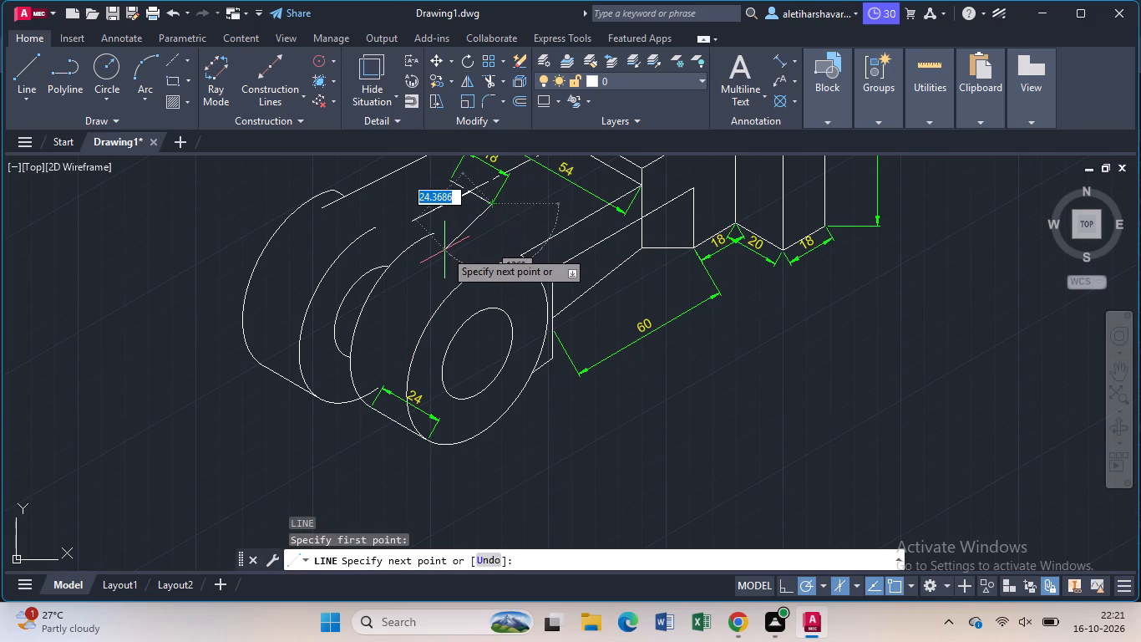
{"action": "left_click", "coordinate": [392, 261]}
{"action": "key", "text": "Escape"}
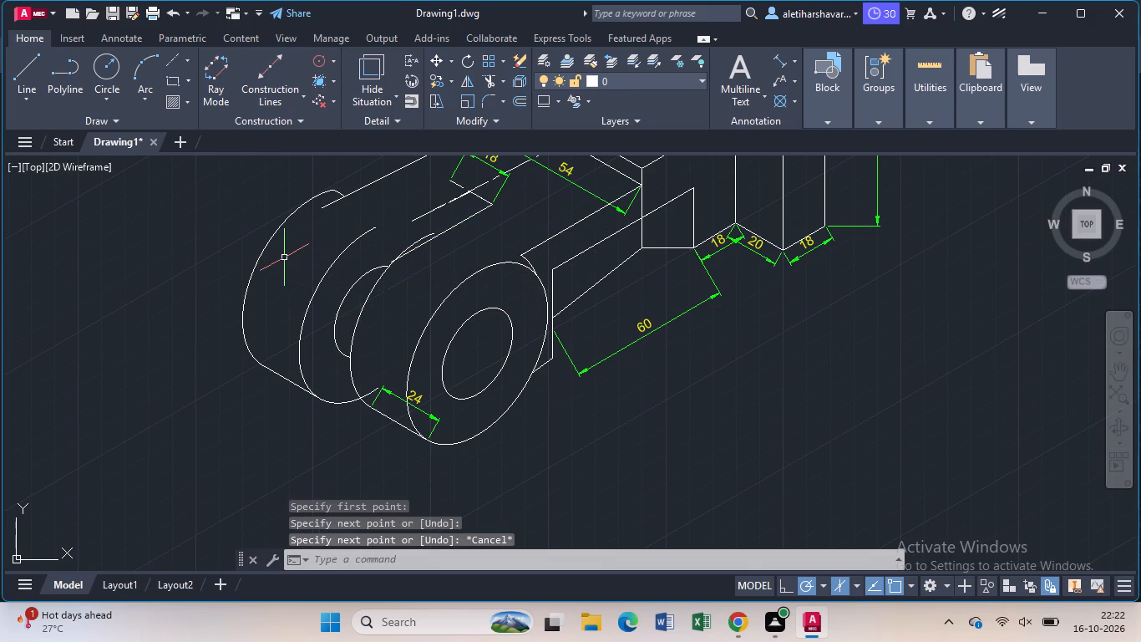
Trim the near lug's rear arc above the new sloping edge and the edge's short overshoot past the arc.
{"action": "type", "text": "tr"}
{"action": "key", "text": "Return"}
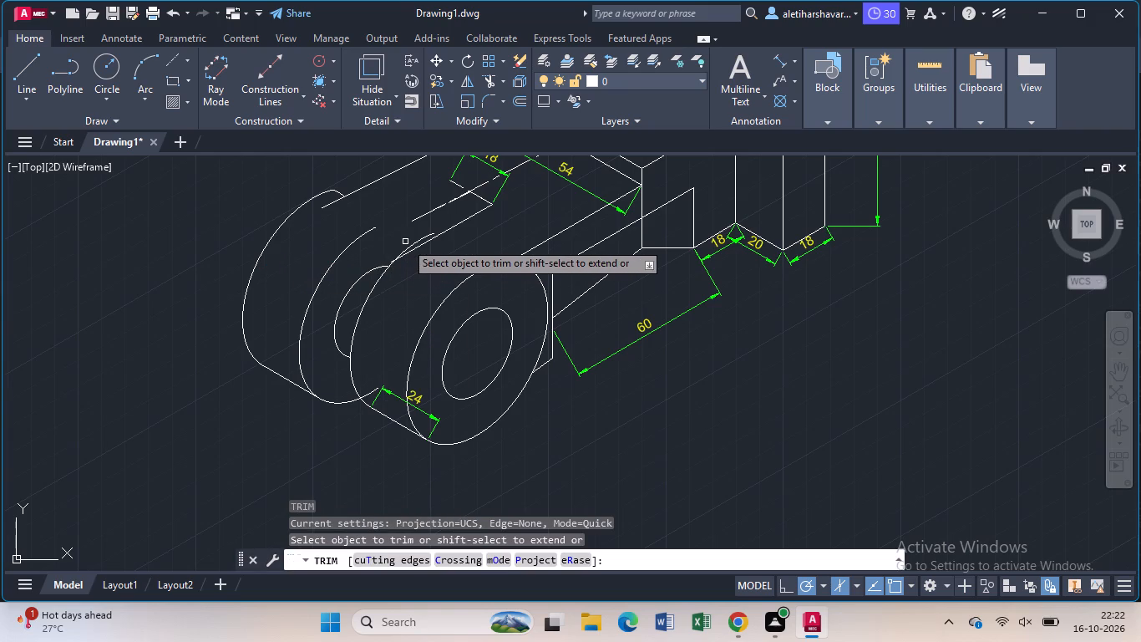
{"action": "left_click", "coordinate": [408, 246]}
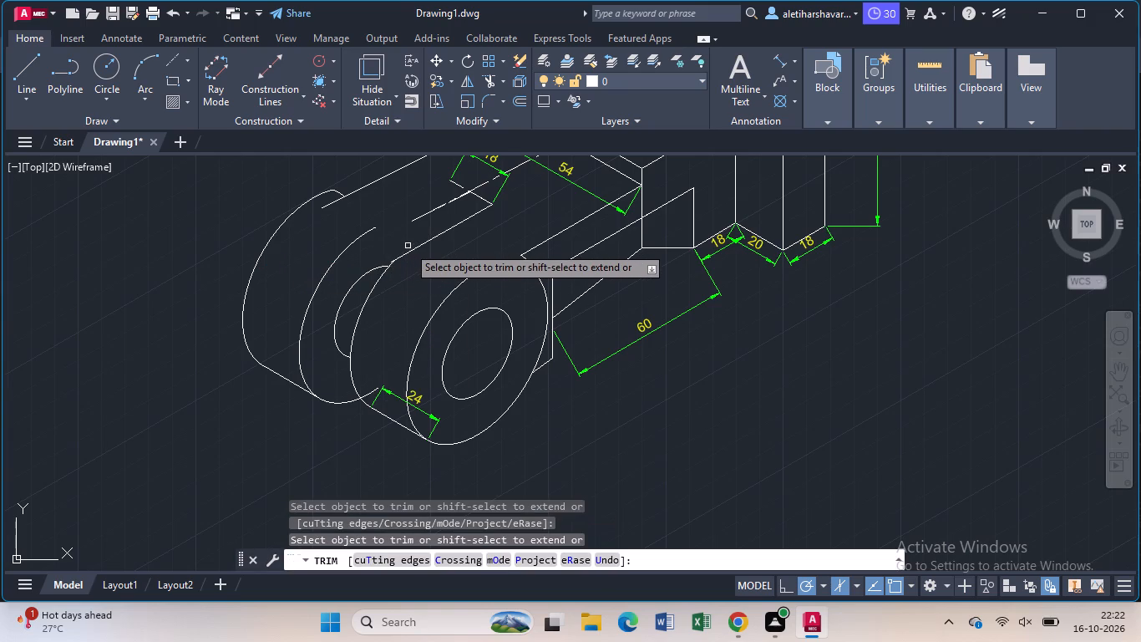
{"action": "scroll", "coordinate": [408, 246], "scroll_direction": "up", "scroll_amount": 2}
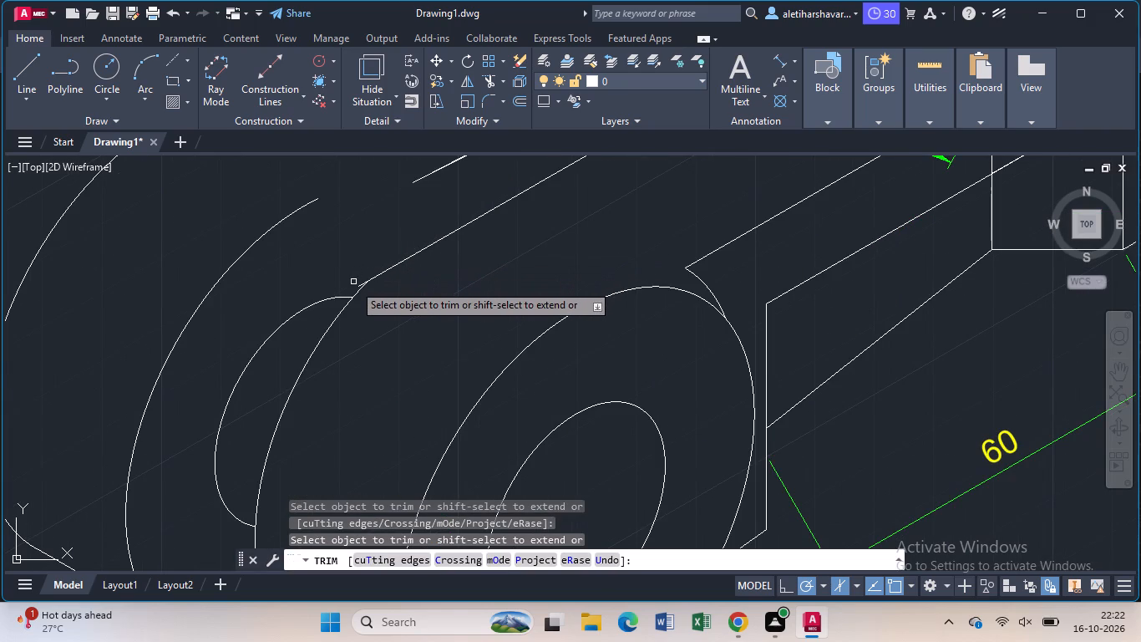
{"action": "left_click", "coordinate": [357, 285]}
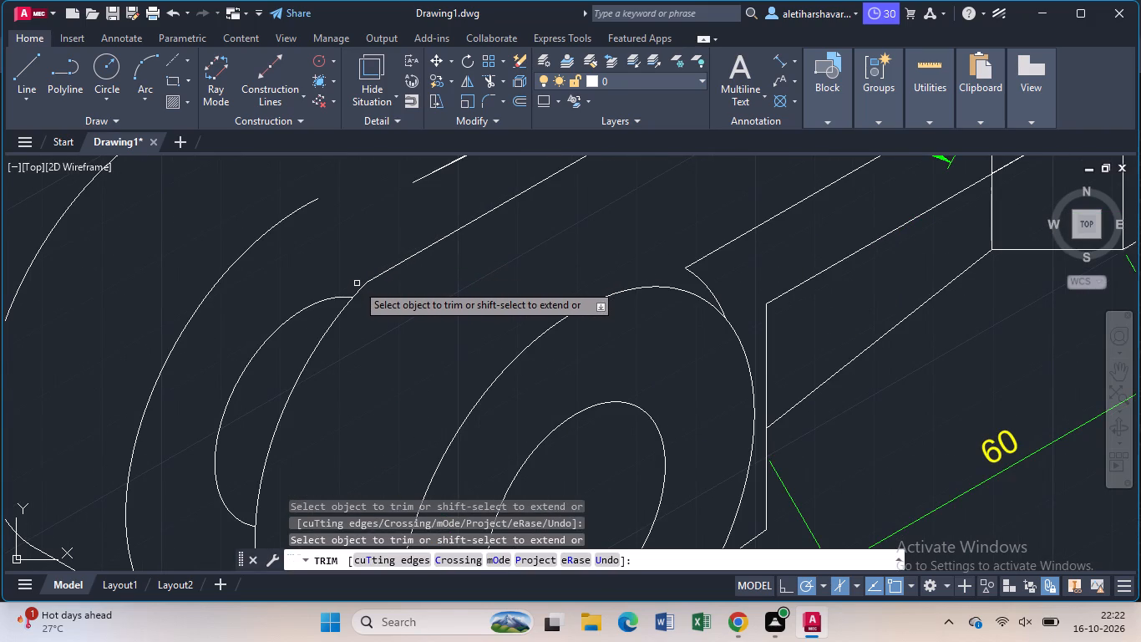
{"action": "scroll", "coordinate": [357, 283], "scroll_direction": "down", "scroll_amount": 2}
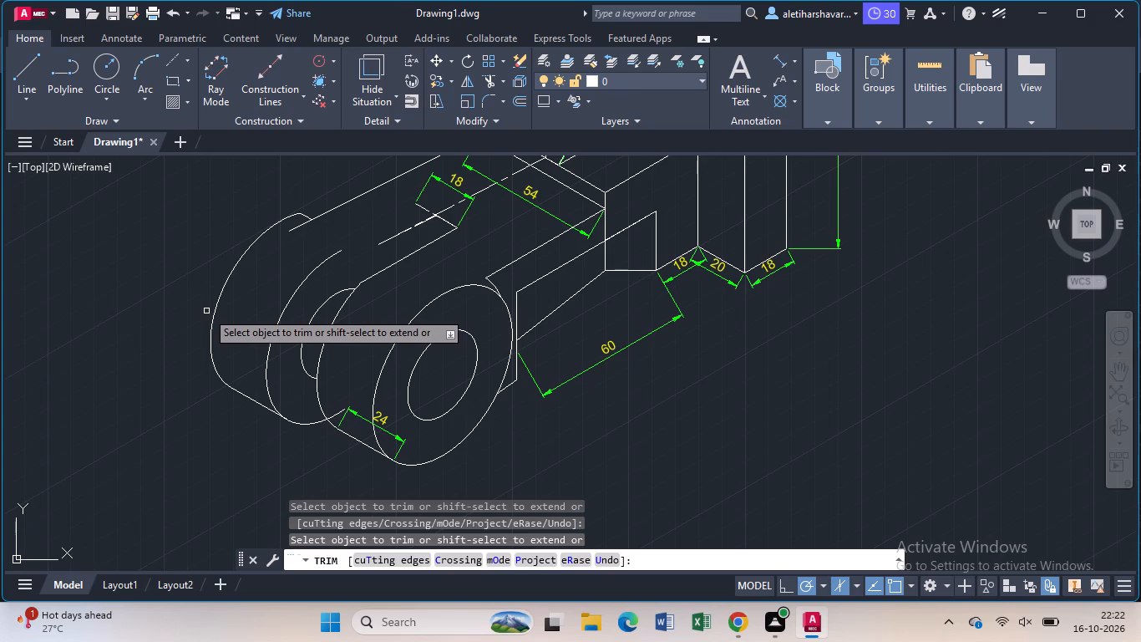
{"action": "key", "text": "Escape"}
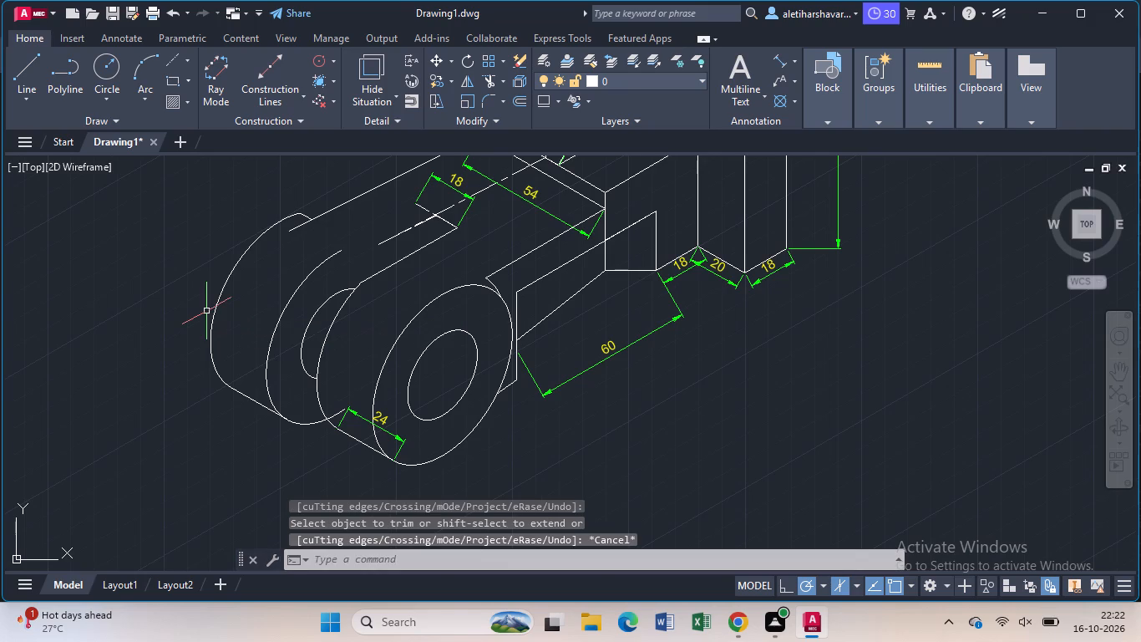
Draw a line about 43 long at 210° from the far corner of the 18-wide slot end towards the far lug's front arc.
{"action": "key", "text": "l"}
{"action": "key", "text": "Return"}
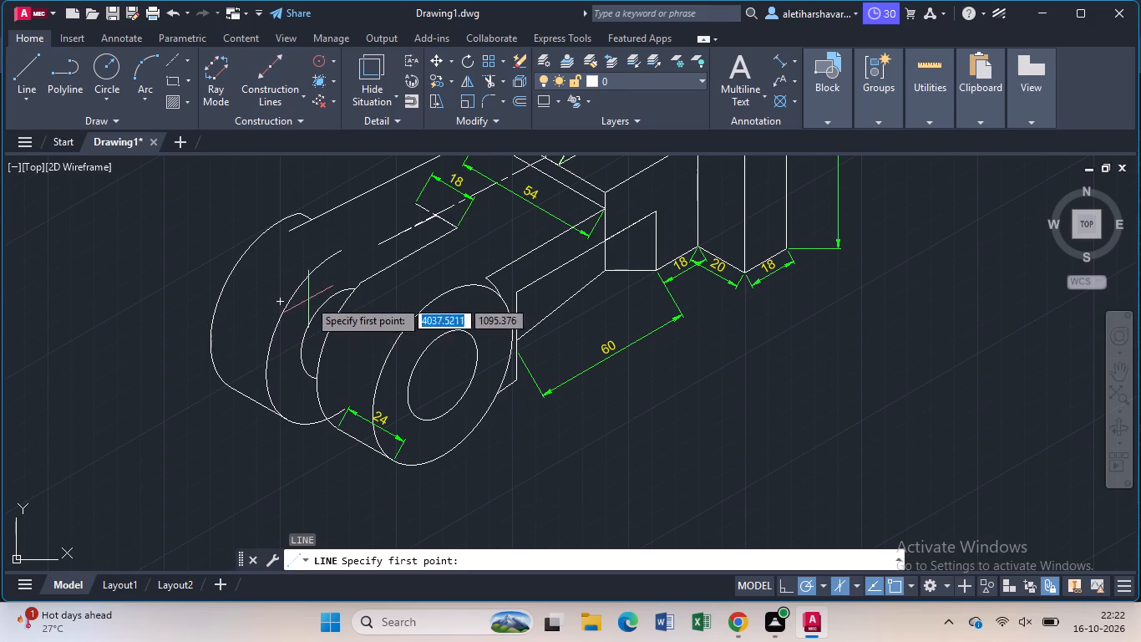
{"action": "left_click", "coordinate": [418, 206]}
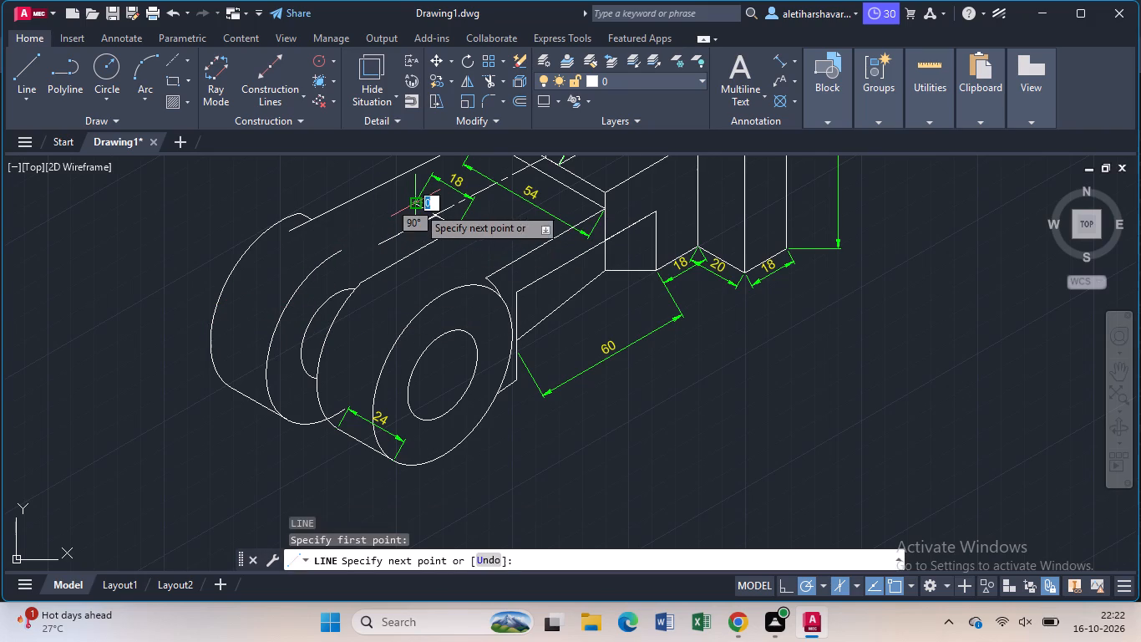
{"action": "left_click", "coordinate": [312, 257]}
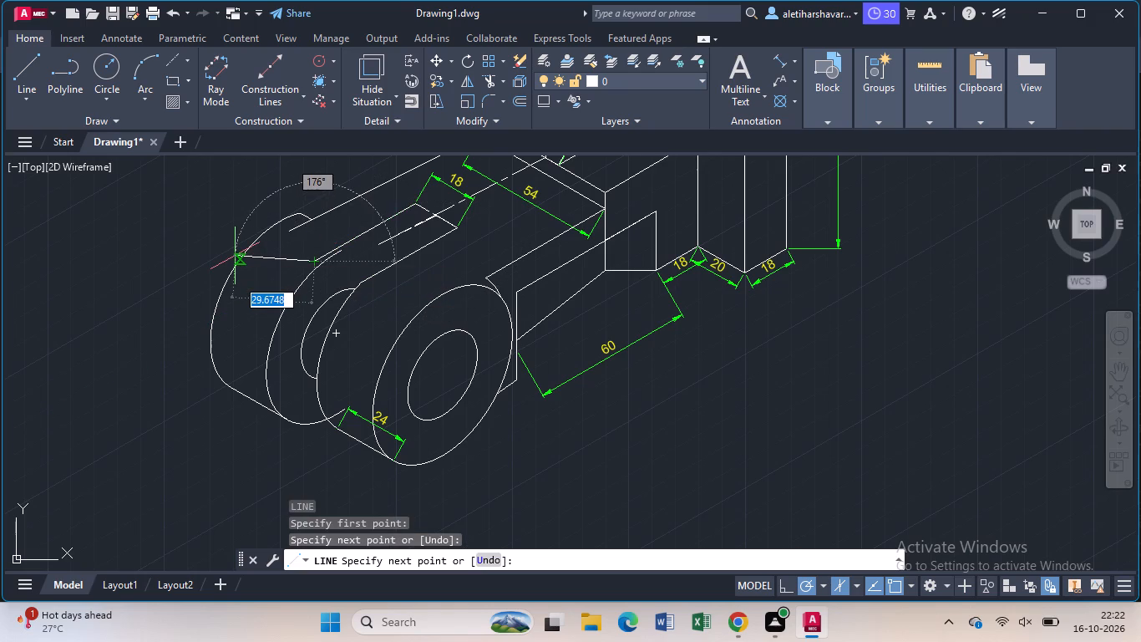
{"action": "key", "text": "Escape"}
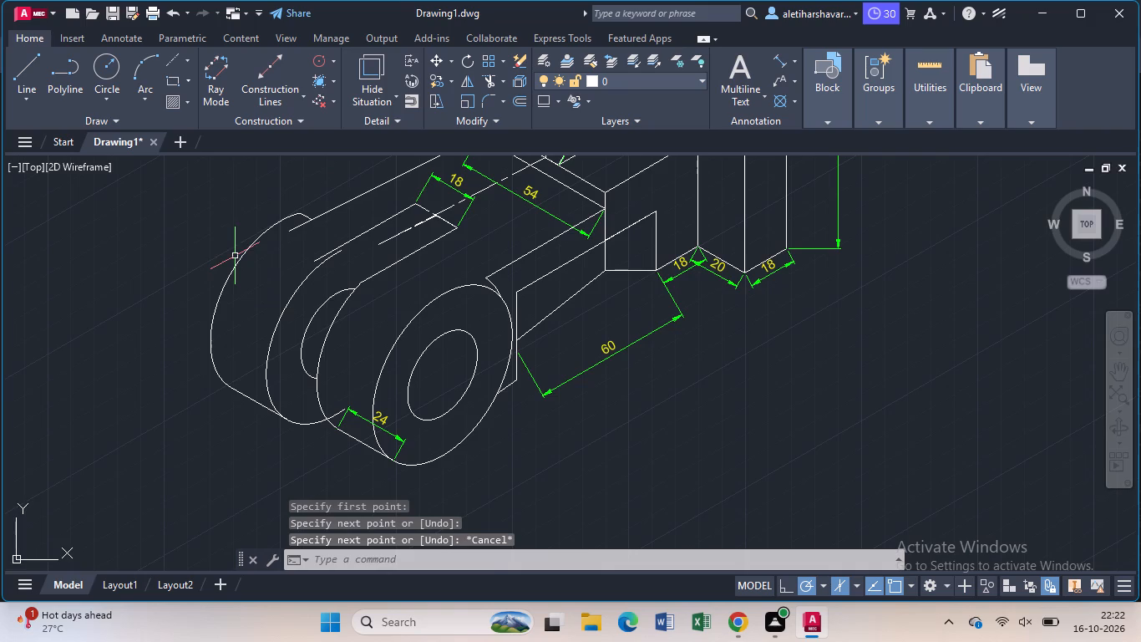
Copy the far lug's front arc about 2.4 at 150° to meet the new sloping edge.
{"action": "scroll", "coordinate": [235, 256], "scroll_direction": "up", "scroll_amount": 1}
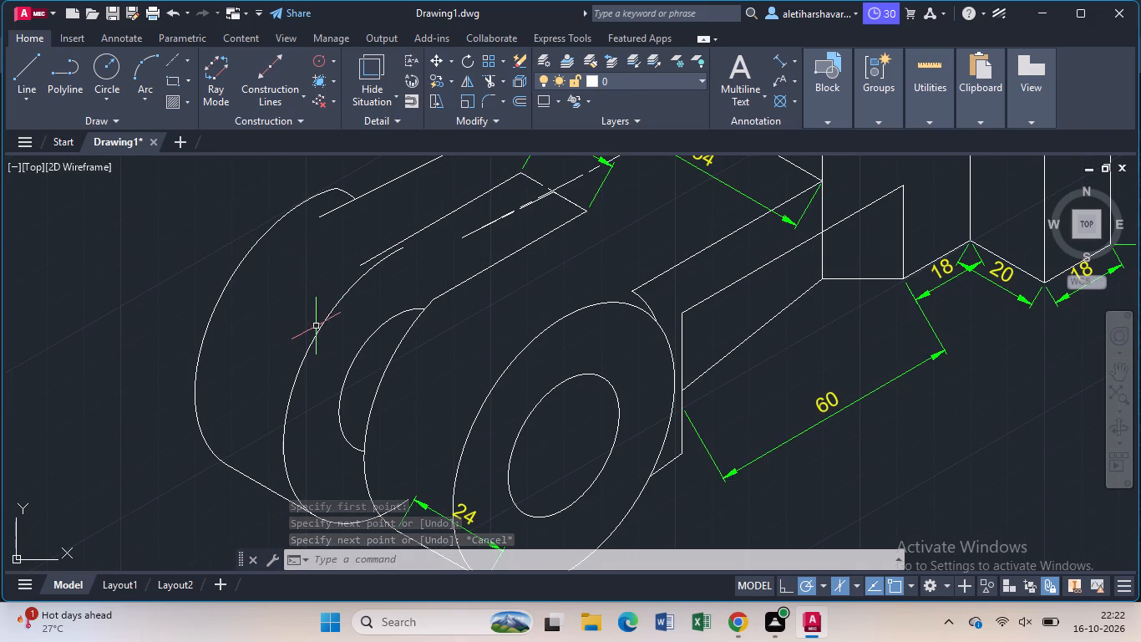
{"action": "left_click", "coordinate": [317, 334]}
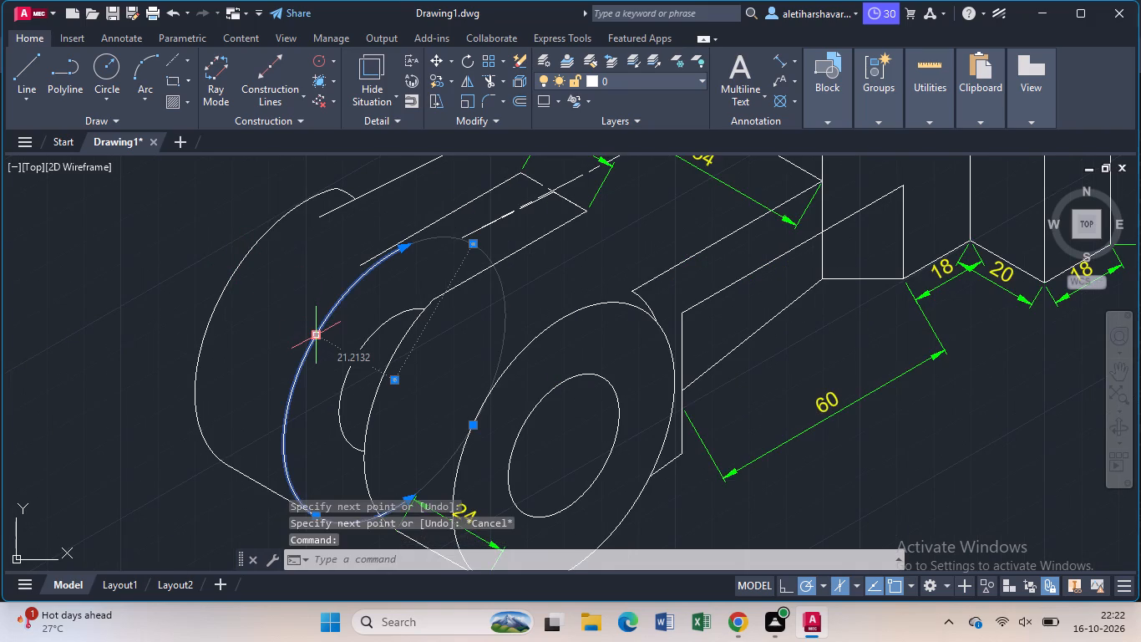
{"action": "key", "text": "c"}
{"action": "key", "text": "o"}
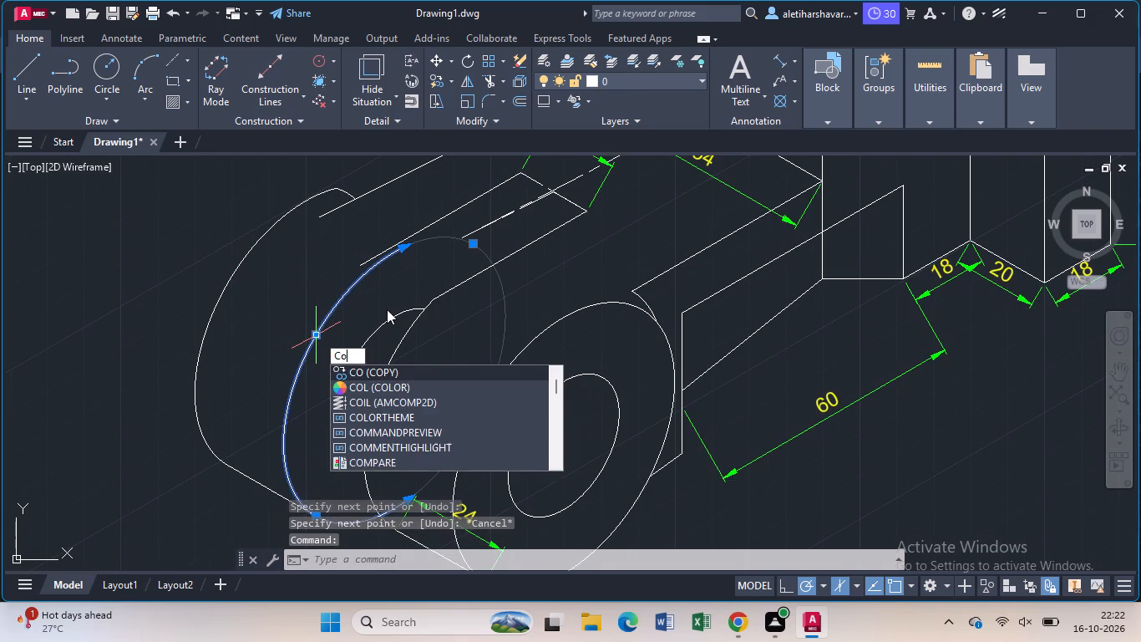
{"action": "key", "text": "Return"}
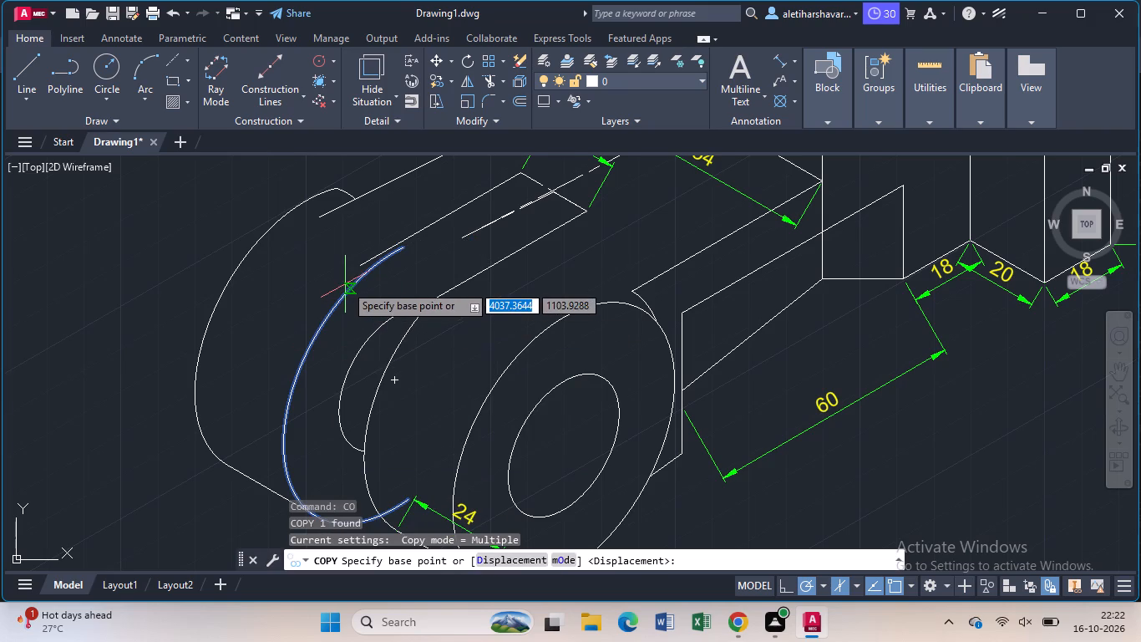
{"action": "scroll", "coordinate": [345, 284], "scroll_direction": "up", "scroll_amount": 1}
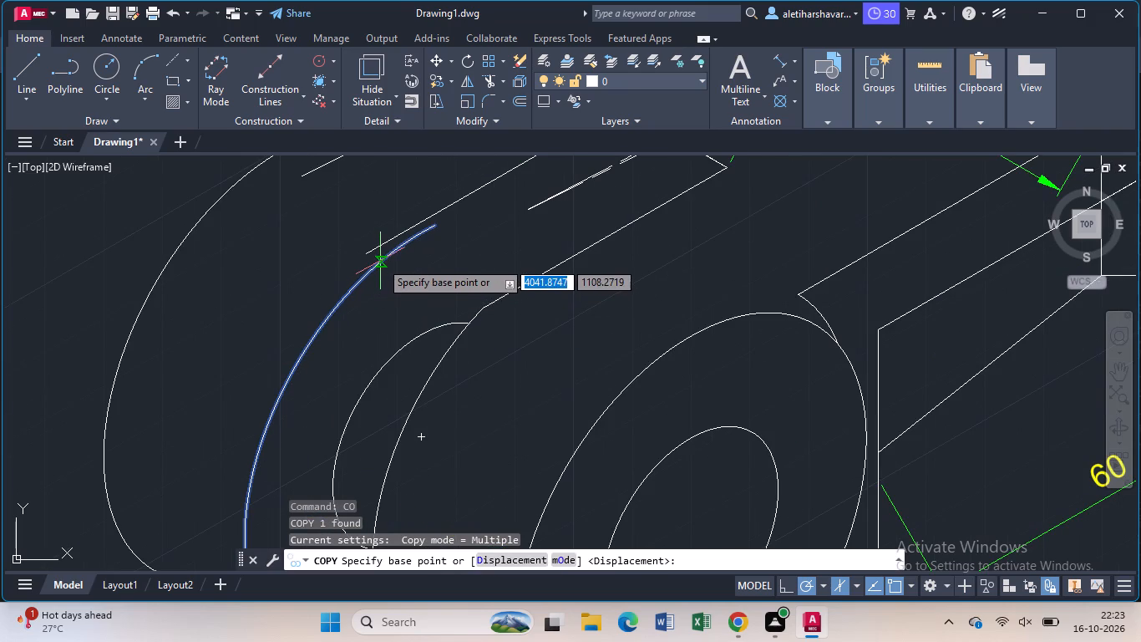
{"action": "left_click", "coordinate": [383, 262]}
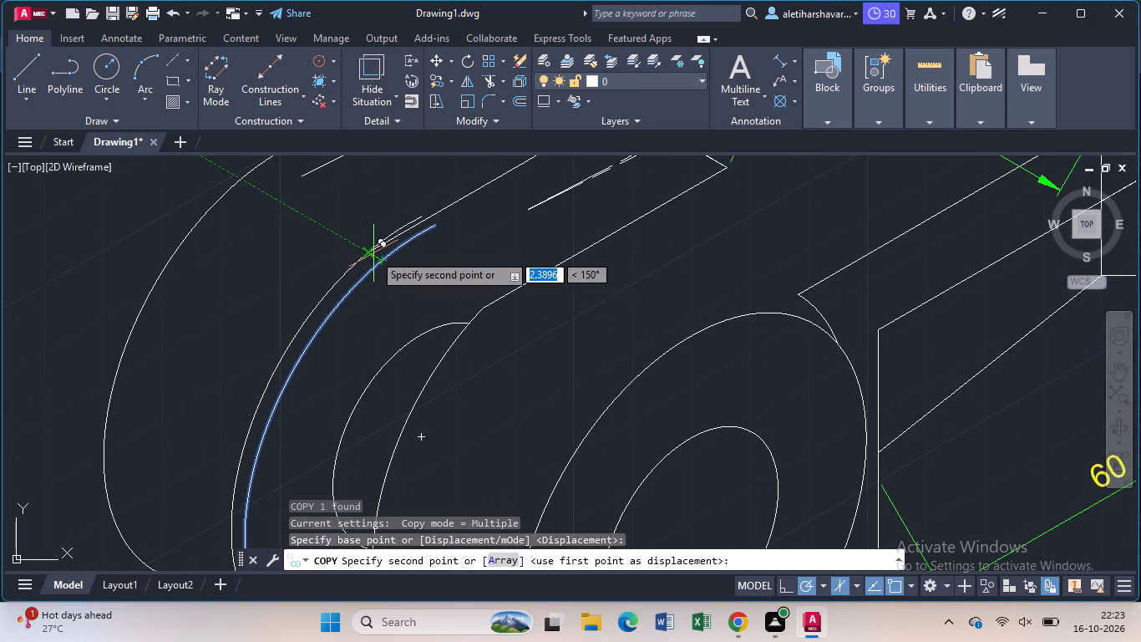
{"action": "left_click", "coordinate": [373, 253]}
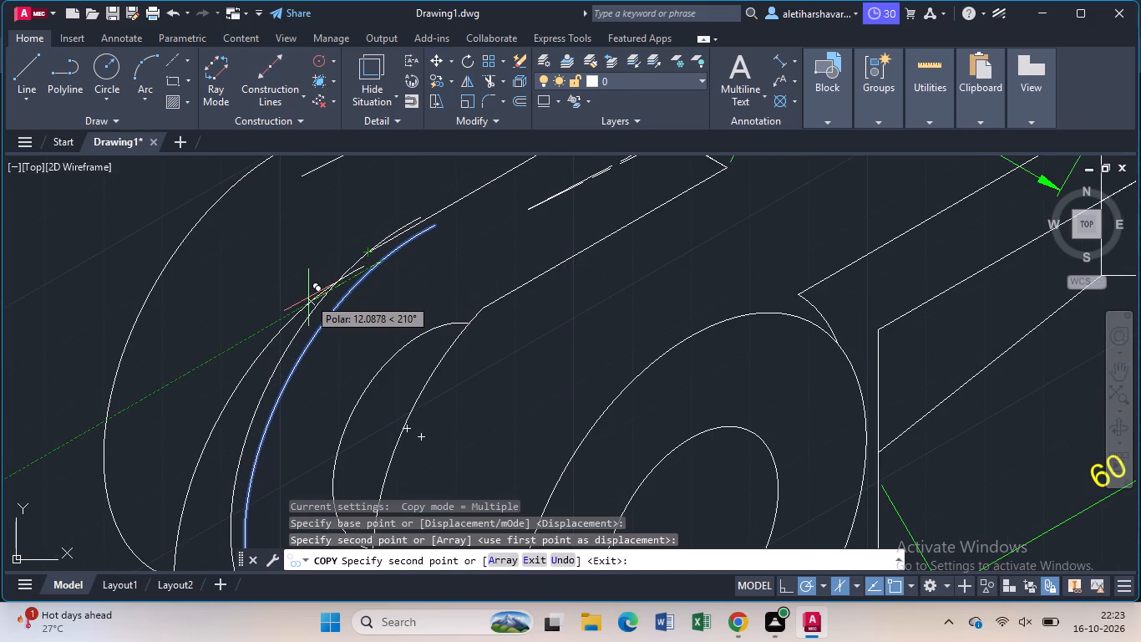
{"action": "key", "text": "Escape"}
Erase the far lug's original front arc, leaving the copied arc in its place.
{"action": "left_click", "coordinate": [352, 292]}
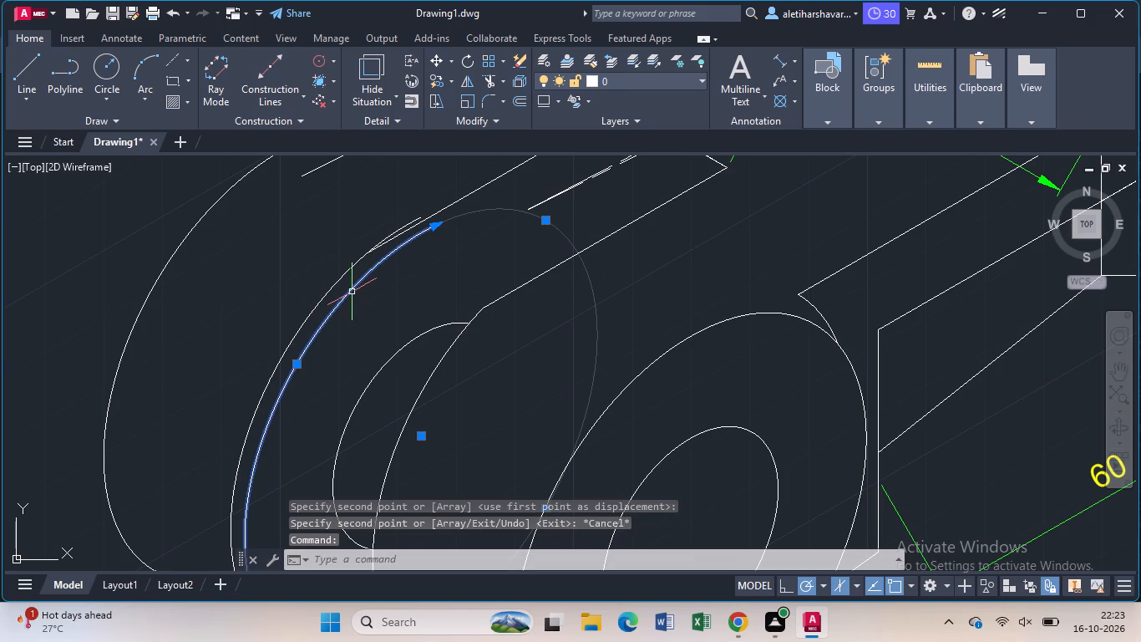
{"action": "key", "text": "Delete"}
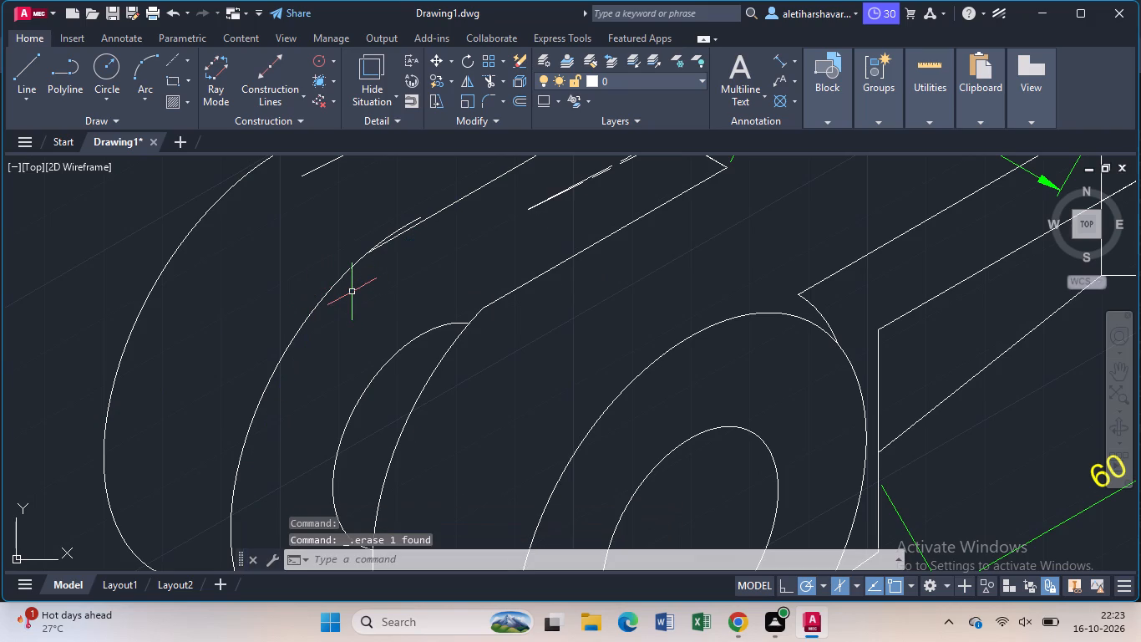
Trim the copied arc above the sloping slot edge and behind the near lug, and the lower tangent line's overshoot past it.
{"action": "type", "text": "tr"}
{"action": "key", "text": "Return"}
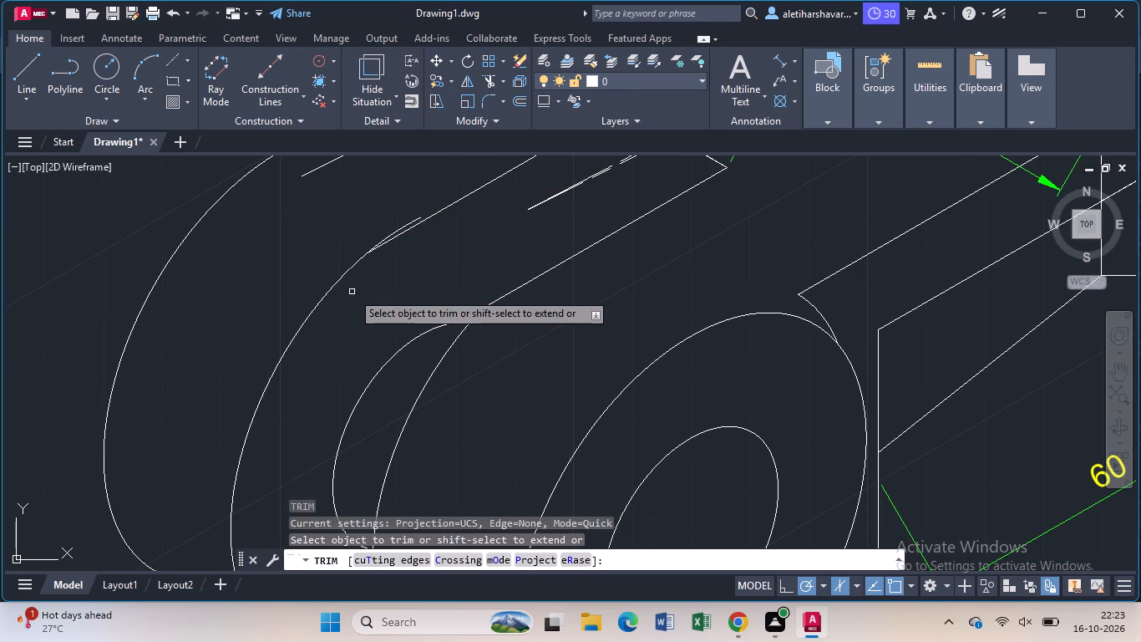
{"action": "left_click", "coordinate": [402, 225]}
{"action": "scroll", "coordinate": [418, 280], "scroll_direction": "down", "scroll_amount": 2}
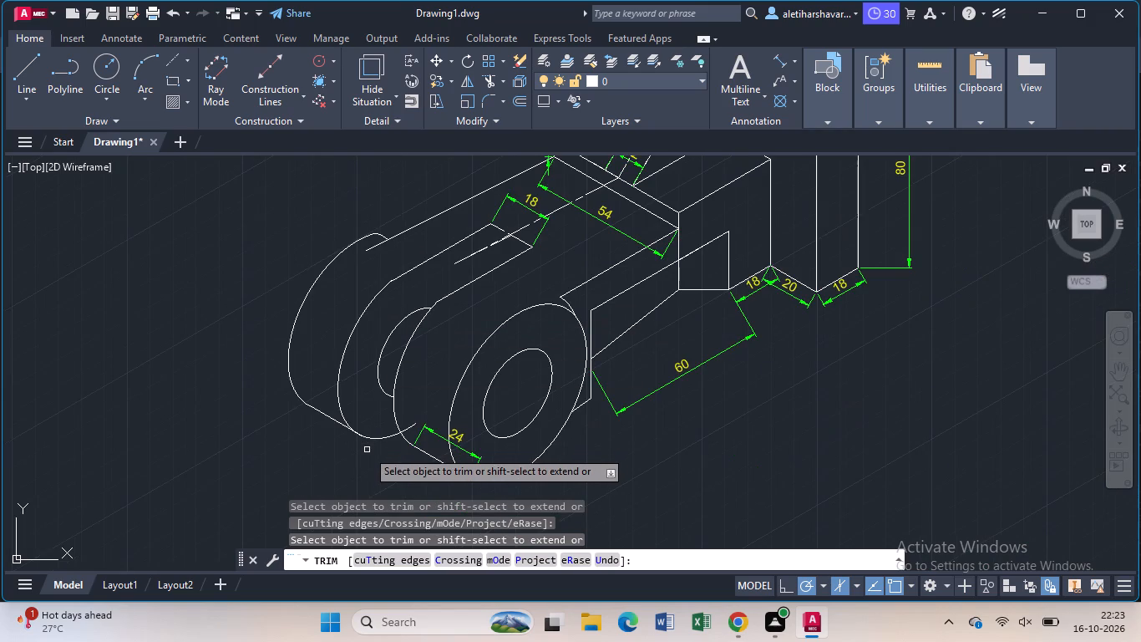
{"action": "middle_click_drag", "start_coordinate": [321, 440], "coordinate": [295, 377]}
{"action": "scroll", "coordinate": [297, 351], "scroll_direction": "up", "scroll_amount": 3}
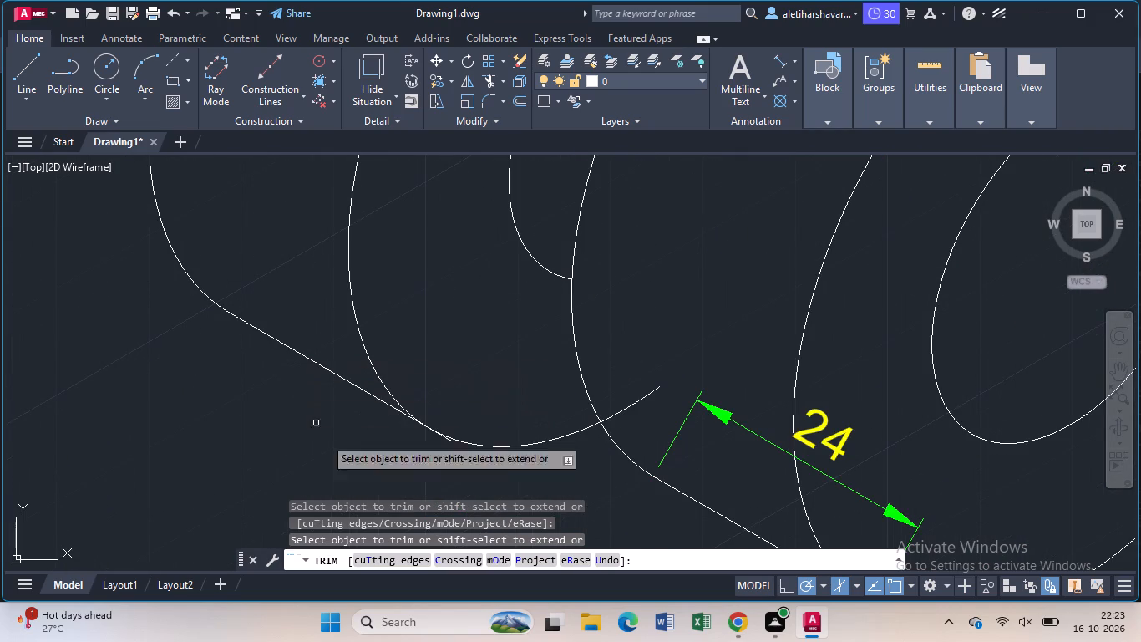
{"action": "left_click", "coordinate": [618, 412]}
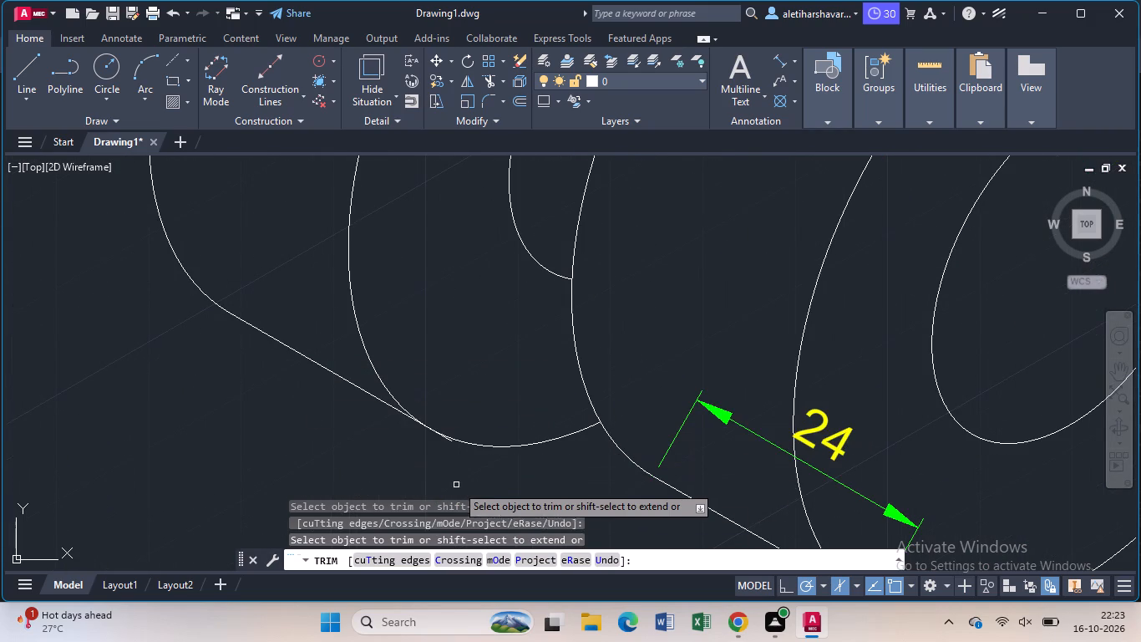
{"action": "scroll", "coordinate": [457, 466], "scroll_direction": "up", "scroll_amount": 3}
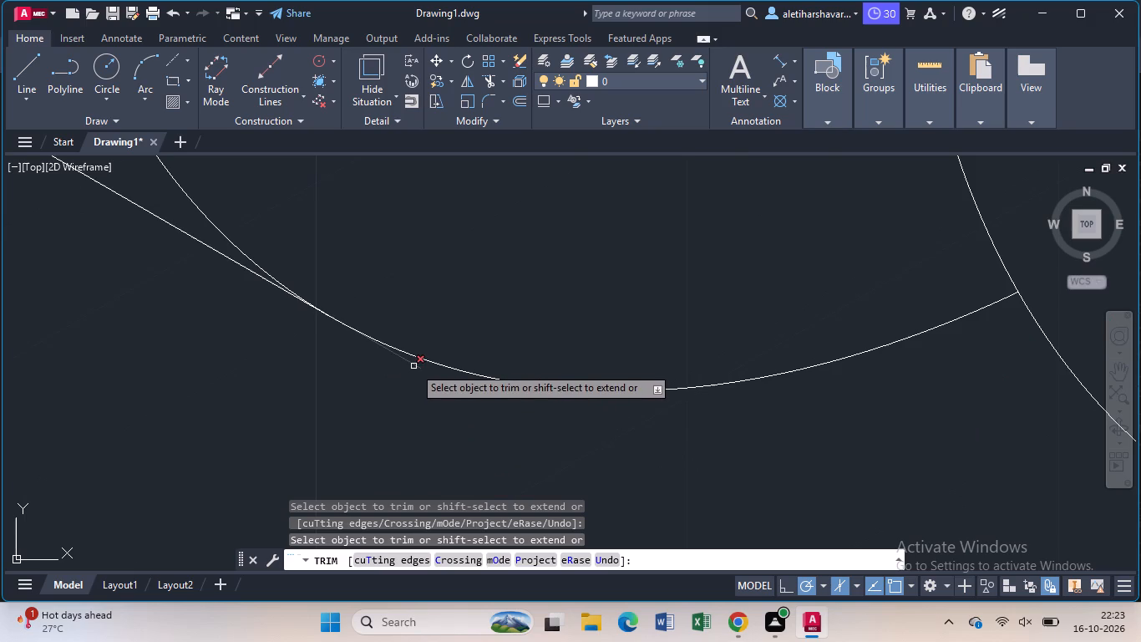
{"action": "left_click", "coordinate": [413, 366]}
{"action": "scroll", "coordinate": [413, 366], "scroll_direction": "down", "scroll_amount": 5}
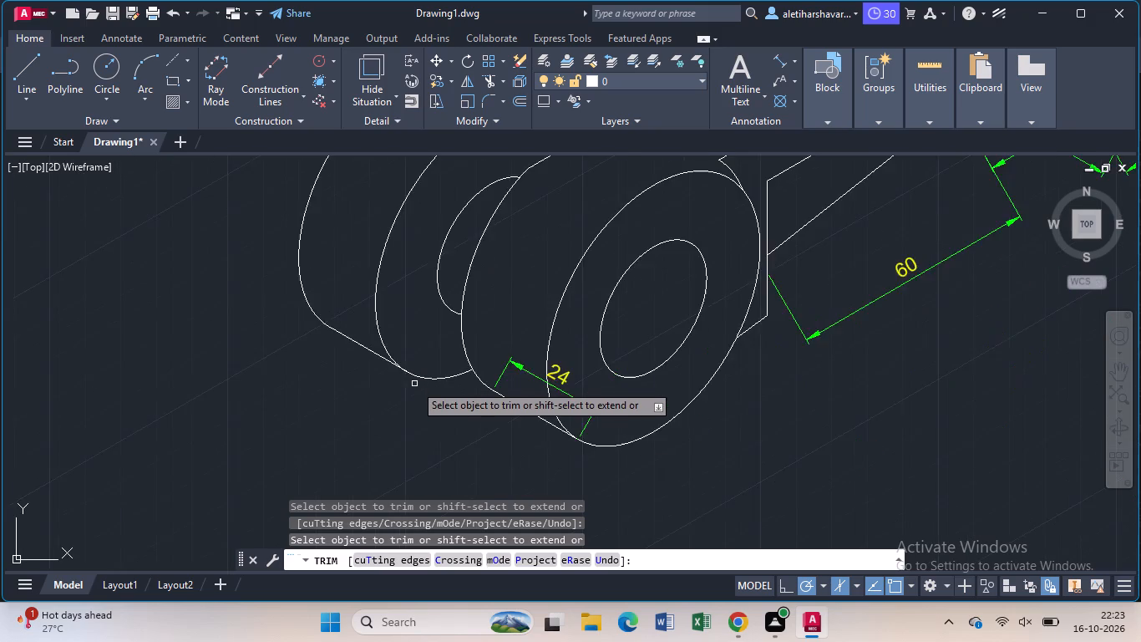
{"action": "scroll", "coordinate": [414, 384], "scroll_direction": "down", "scroll_amount": 1}
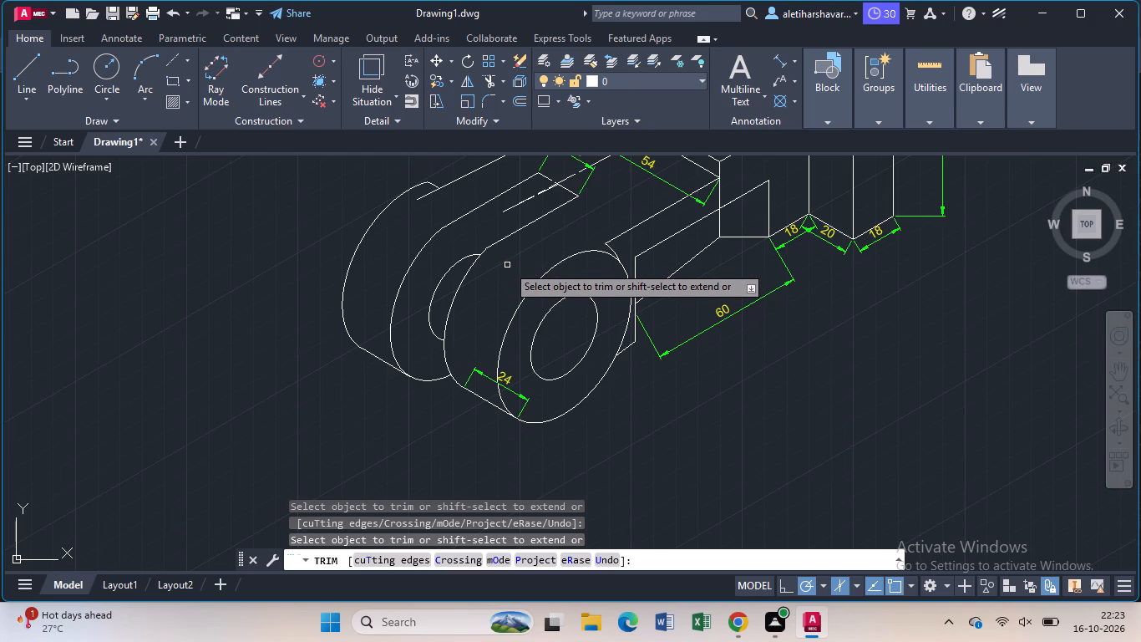
{"action": "scroll", "coordinate": [507, 265], "scroll_direction": "down", "scroll_amount": 2}
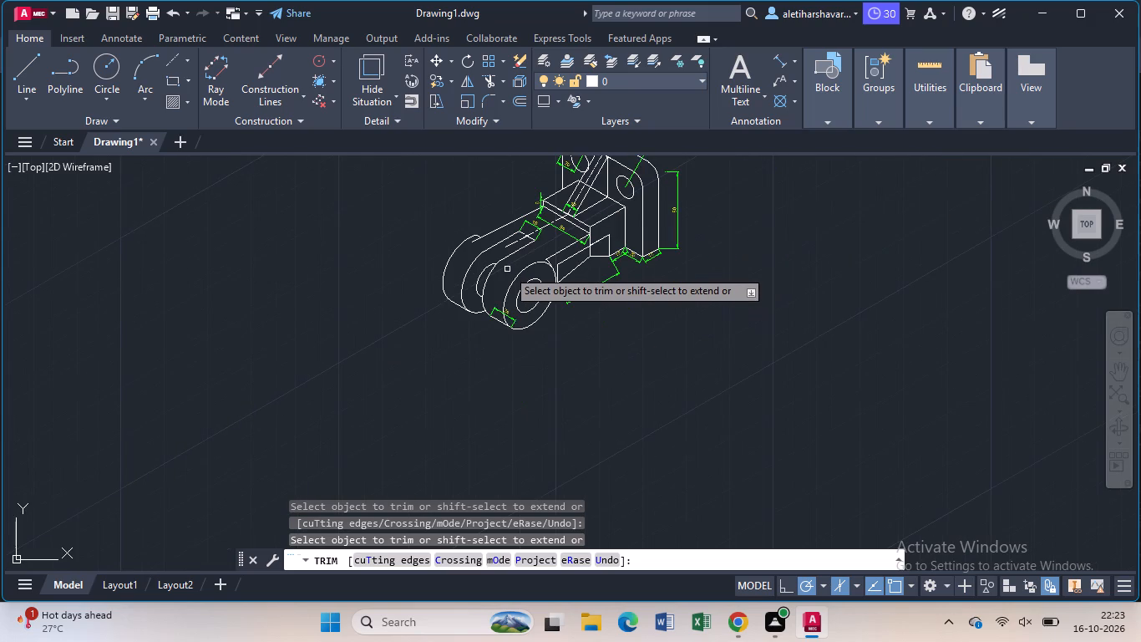
{"action": "middle_click_drag", "start_coordinate": [434, 330], "coordinate": [403, 393]}
{"action": "scroll", "coordinate": [396, 339], "scroll_direction": "up", "scroll_amount": 1}
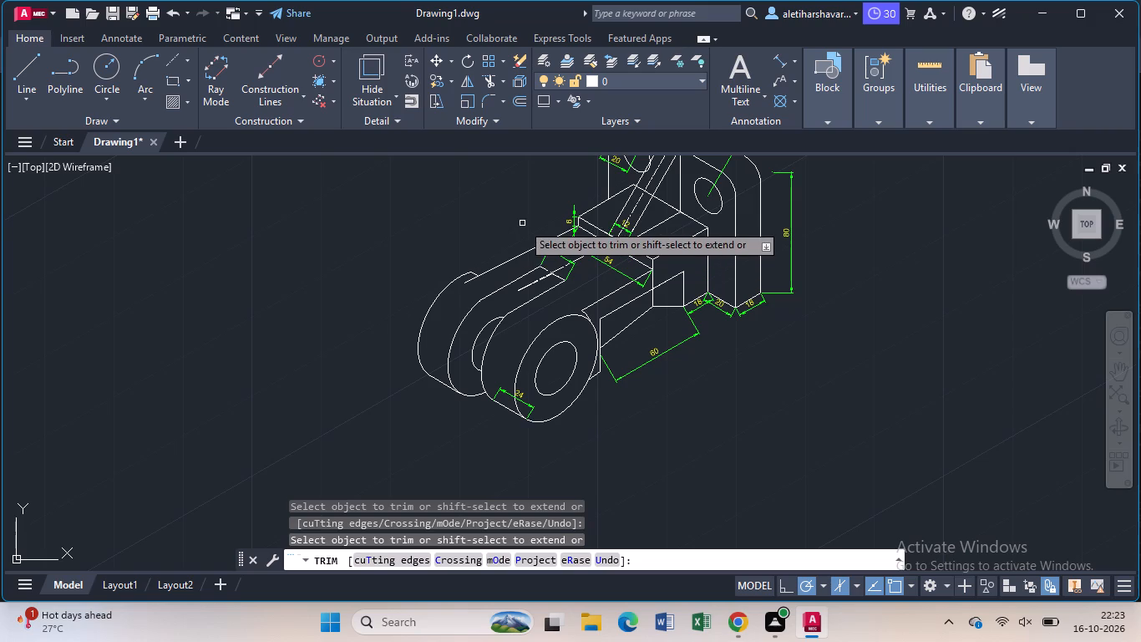
{"action": "middle_click_drag", "start_coordinate": [524, 223], "coordinate": [510, 304]}
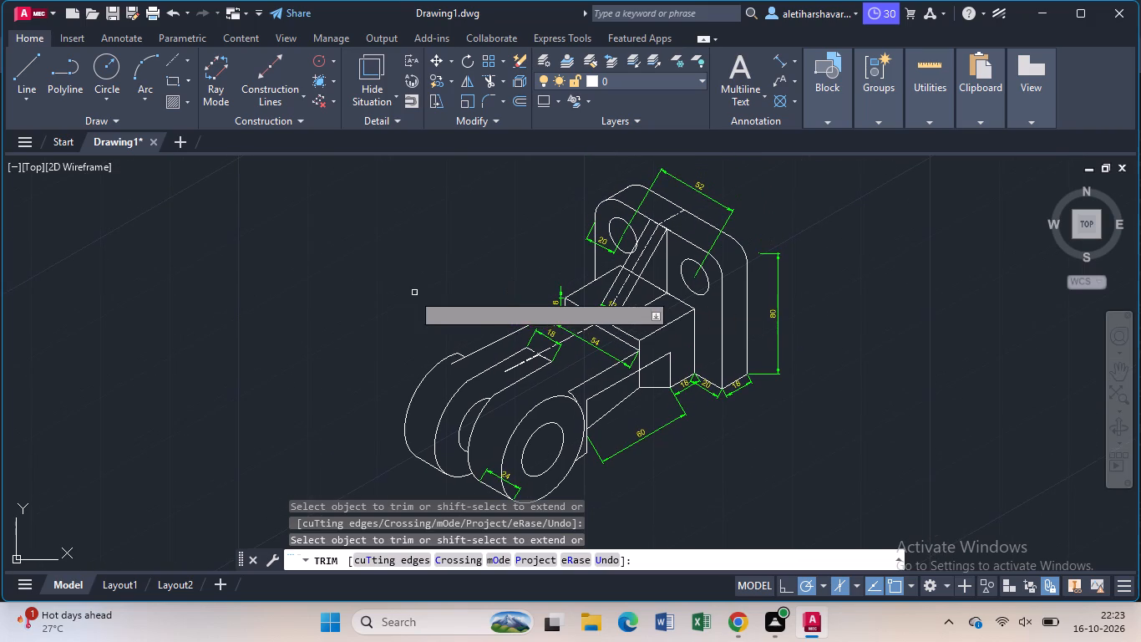
{"action": "key", "text": "Escape"}
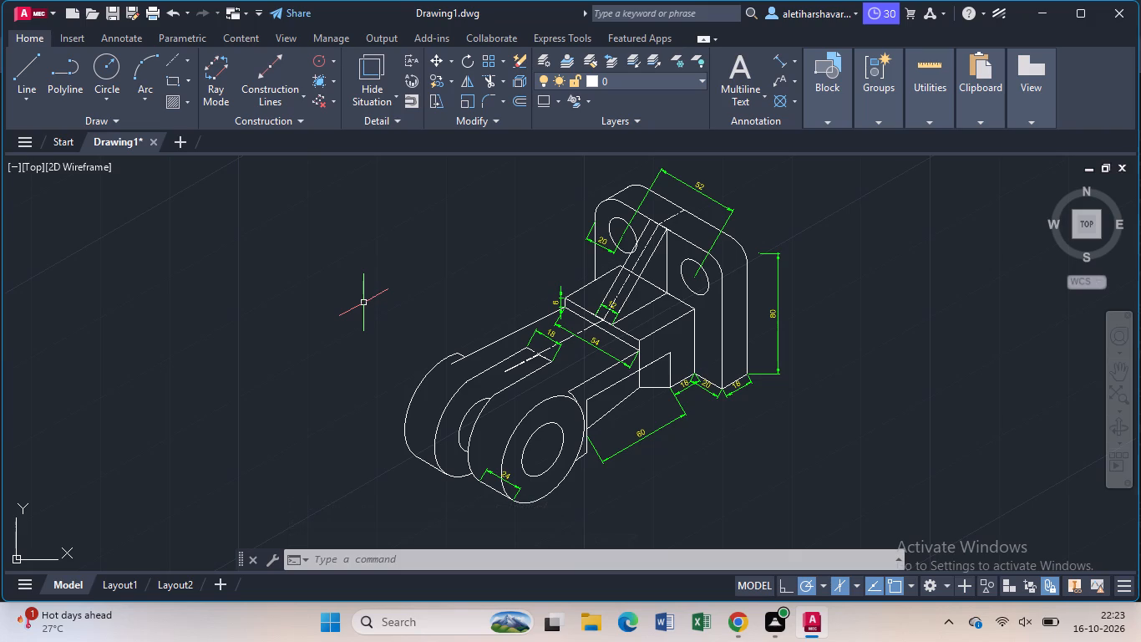
Replace the arm's far top edge with a line from the block's corner below the 6-high step to the far lug's rear arc.
{"action": "scroll", "coordinate": [420, 325], "scroll_direction": "up", "scroll_amount": 2}
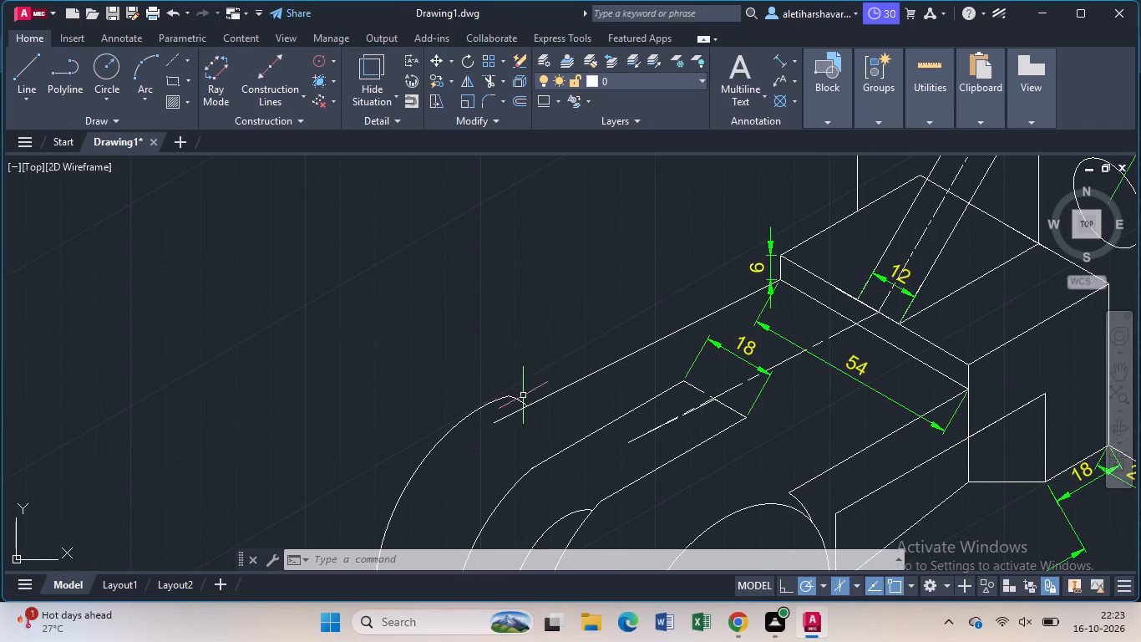
{"action": "left_click", "coordinate": [564, 389]}
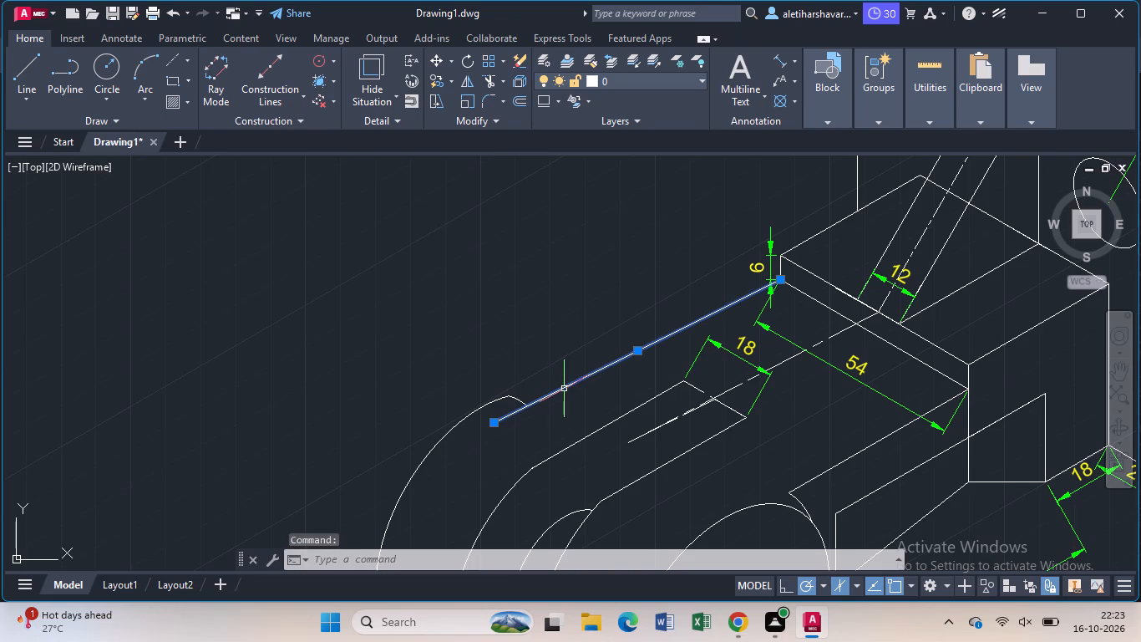
{"action": "key", "text": "Delete"}
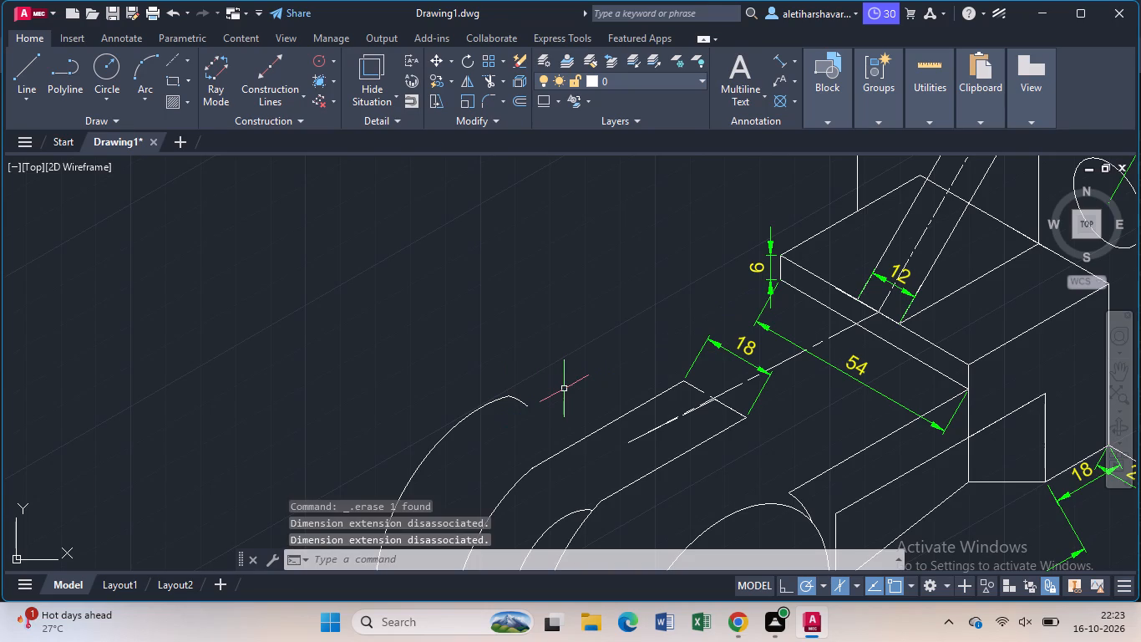
{"action": "key", "text": "l"}
{"action": "key", "text": "Return"}
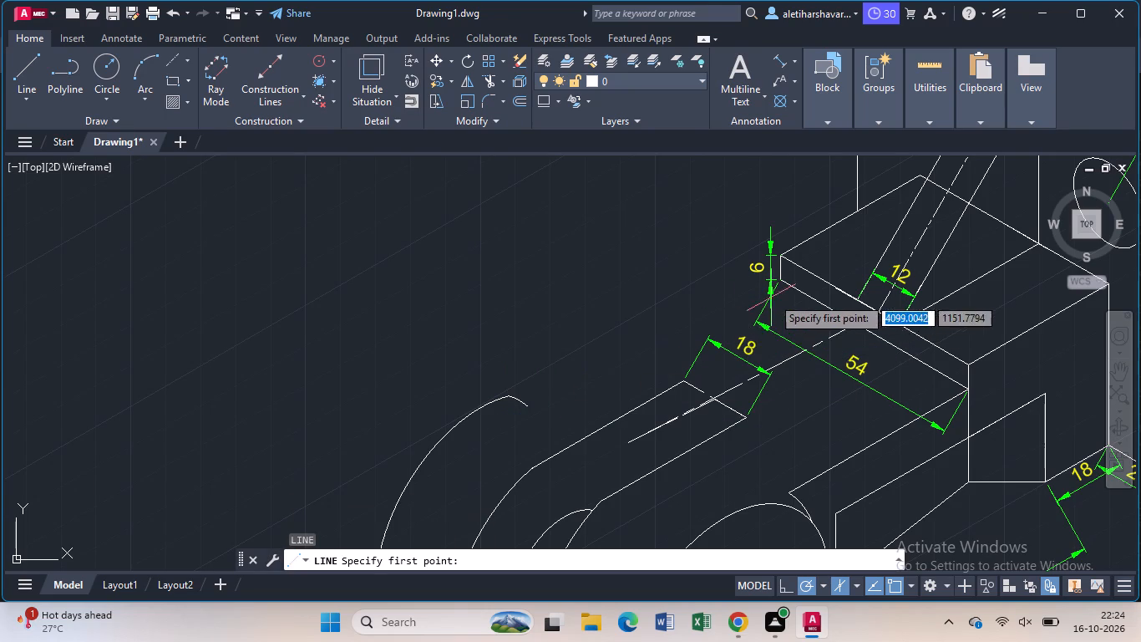
{"action": "left_click", "coordinate": [785, 282]}
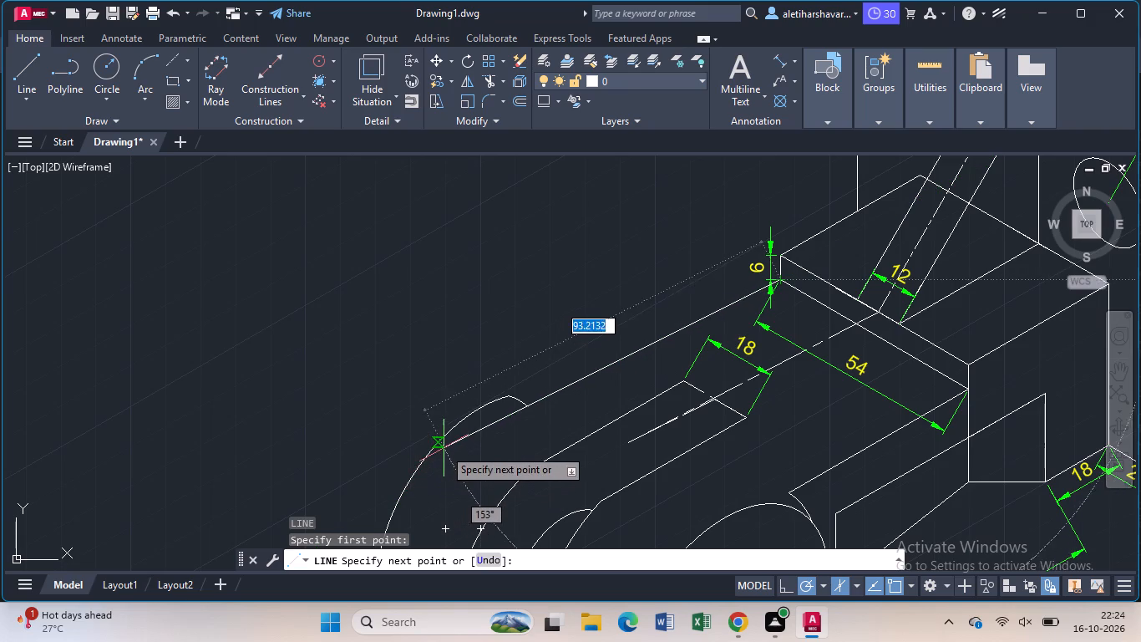
{"action": "left_click", "coordinate": [450, 441]}
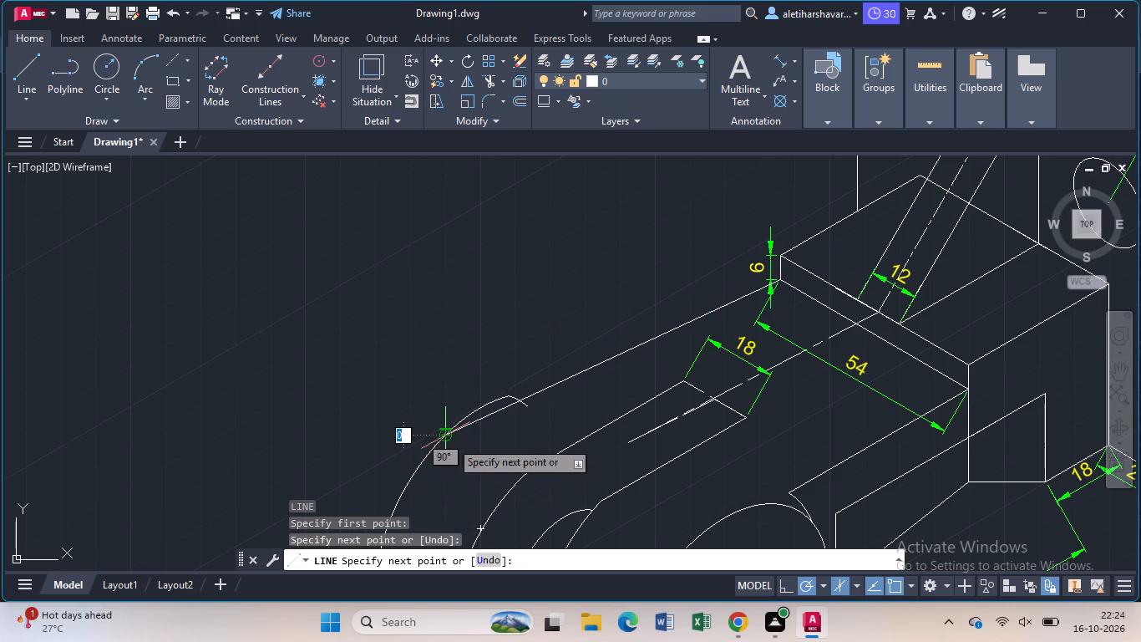
{"action": "key", "text": "Escape"}
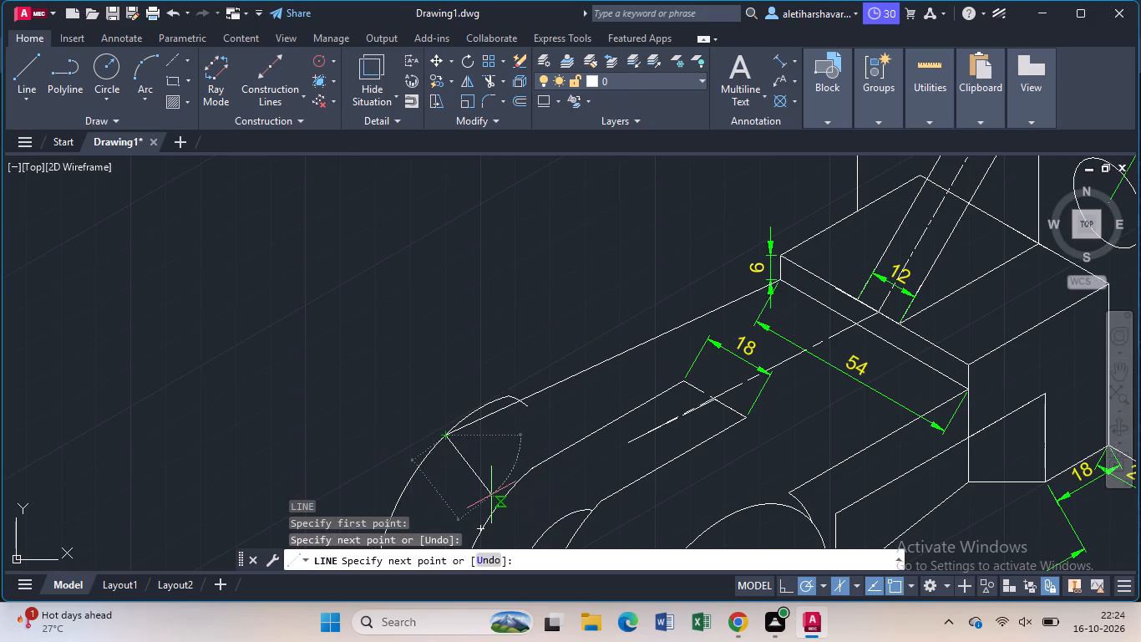
Trim the end of the far lug's rear arc that projects below the redrawn top edge.
{"action": "type", "text": "tr"}
{"action": "key", "text": "Return"}
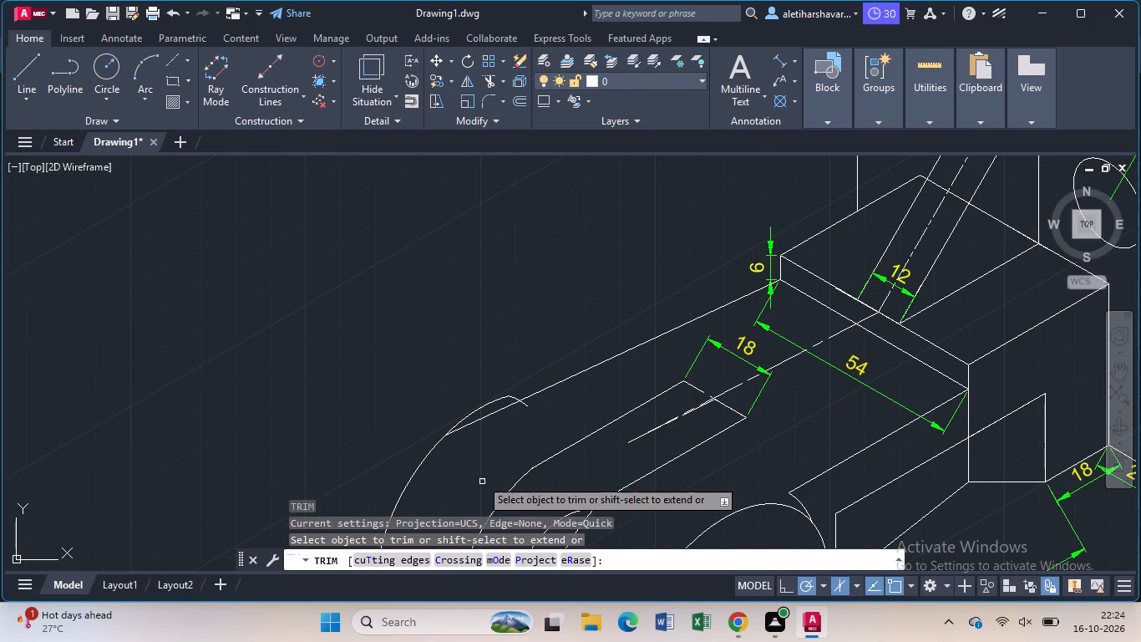
{"action": "left_click", "coordinate": [525, 405]}
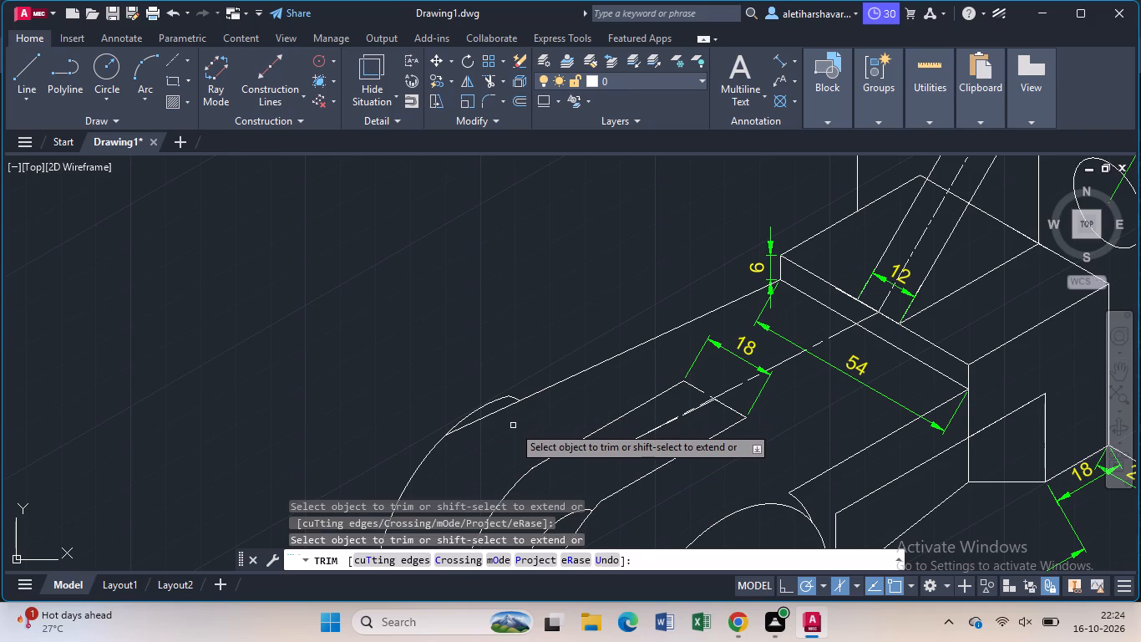
{"action": "key", "text": "Escape"}
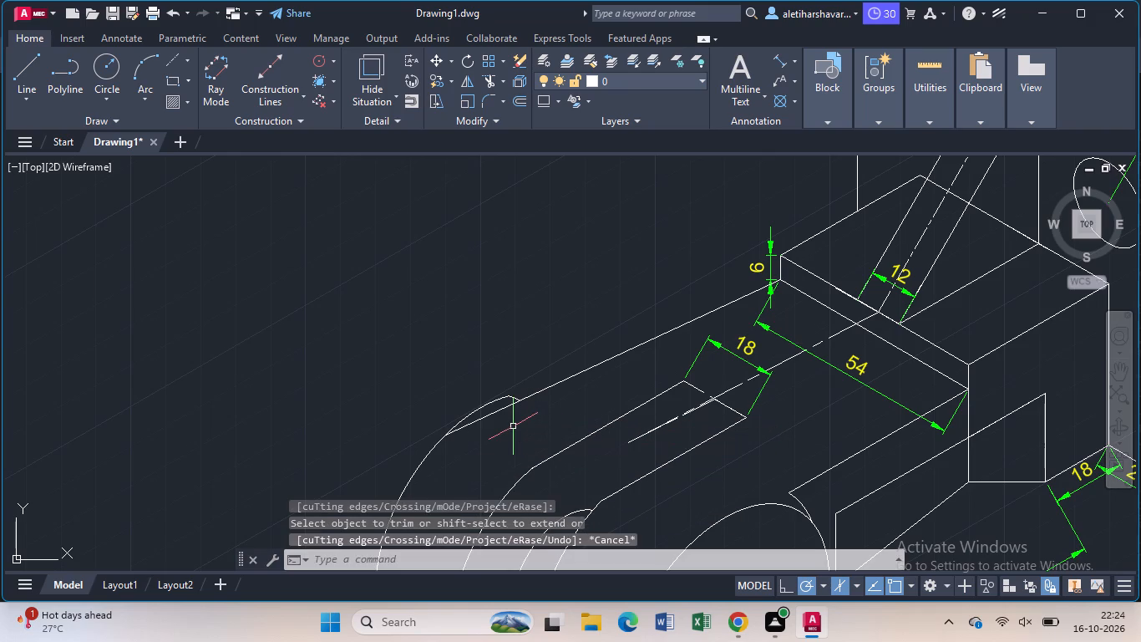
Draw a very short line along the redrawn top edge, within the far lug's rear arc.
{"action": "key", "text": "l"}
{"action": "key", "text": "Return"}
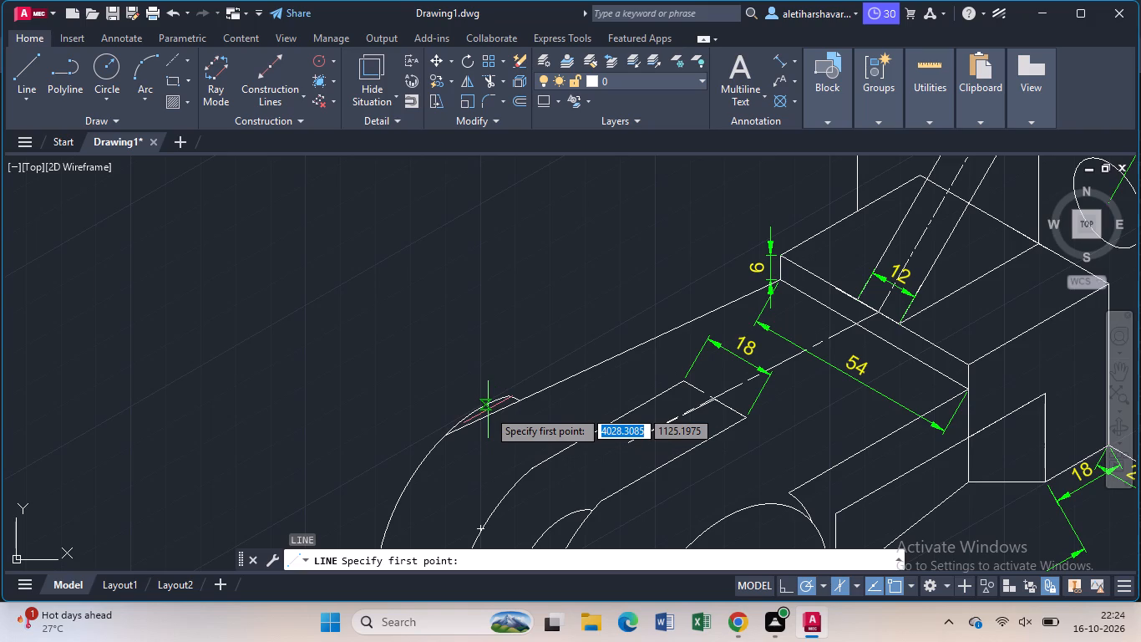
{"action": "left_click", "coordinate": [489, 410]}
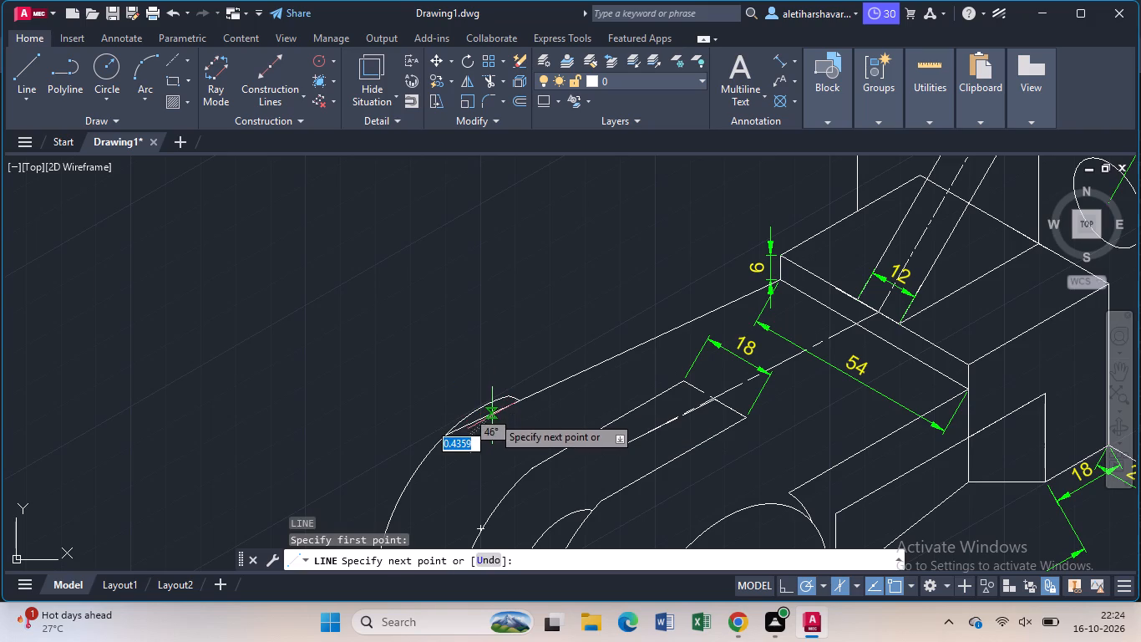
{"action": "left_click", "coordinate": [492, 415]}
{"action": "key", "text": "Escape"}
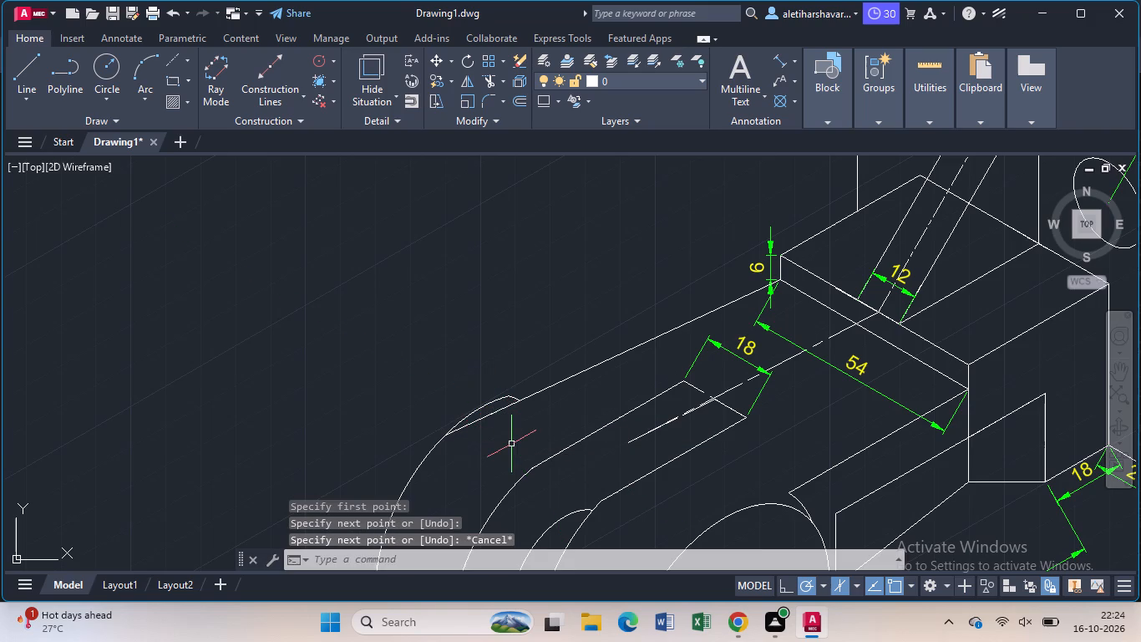
Trim away the part of the far top edge inside the lug's rear arc, including the tiny remnant there.
{"action": "type", "text": "tr"}
{"action": "key", "text": "Return"}
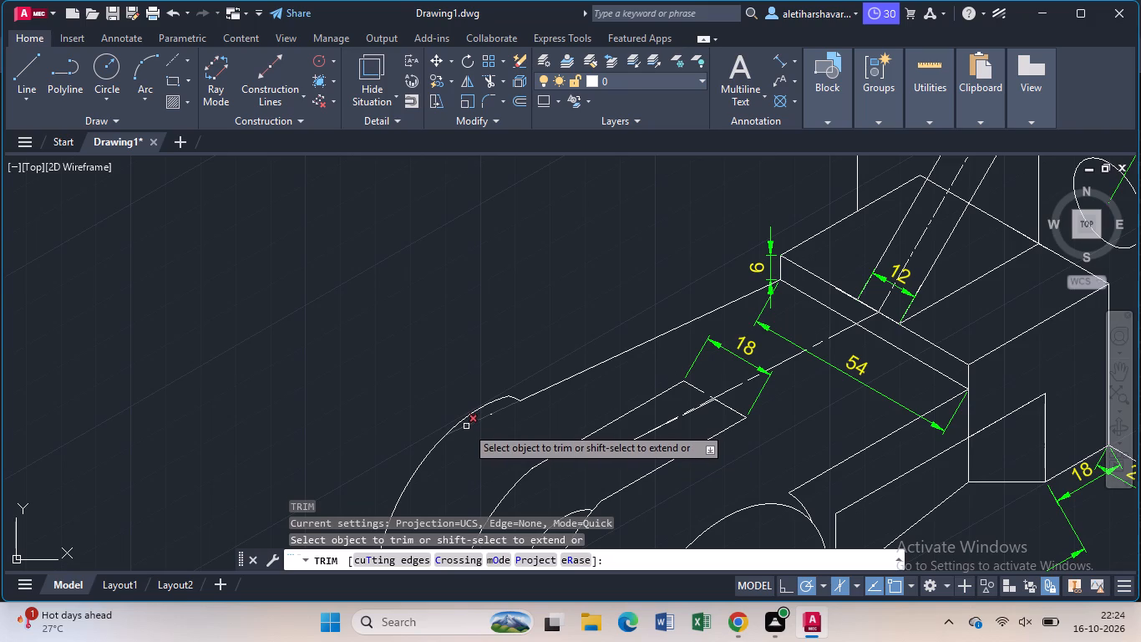
{"action": "left_click", "coordinate": [466, 428]}
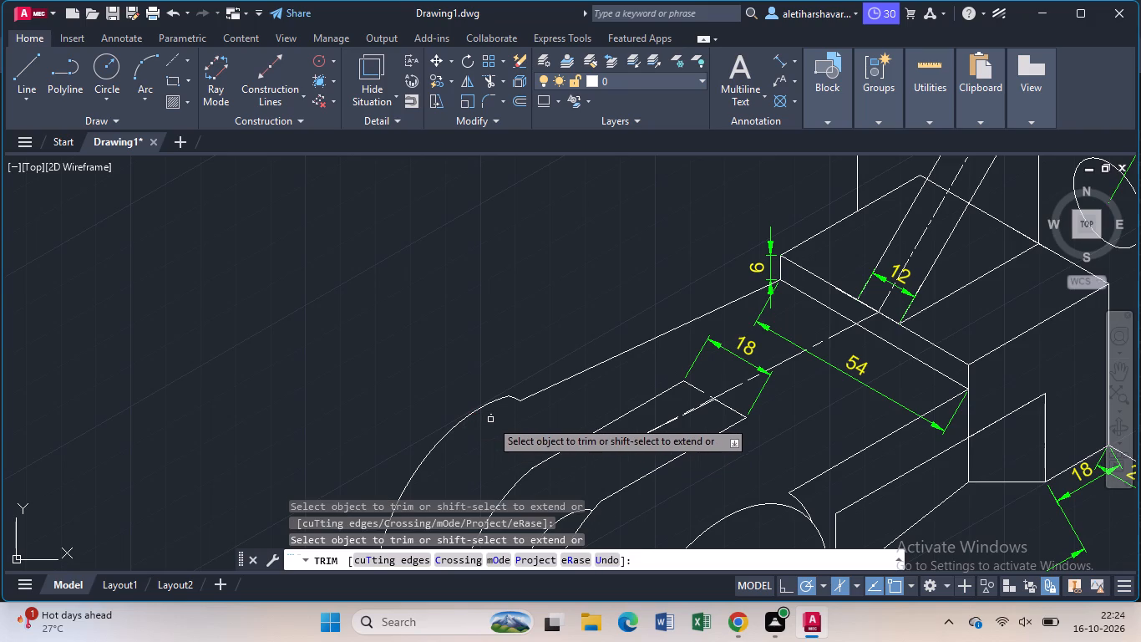
{"action": "left_click", "coordinate": [491, 416]}
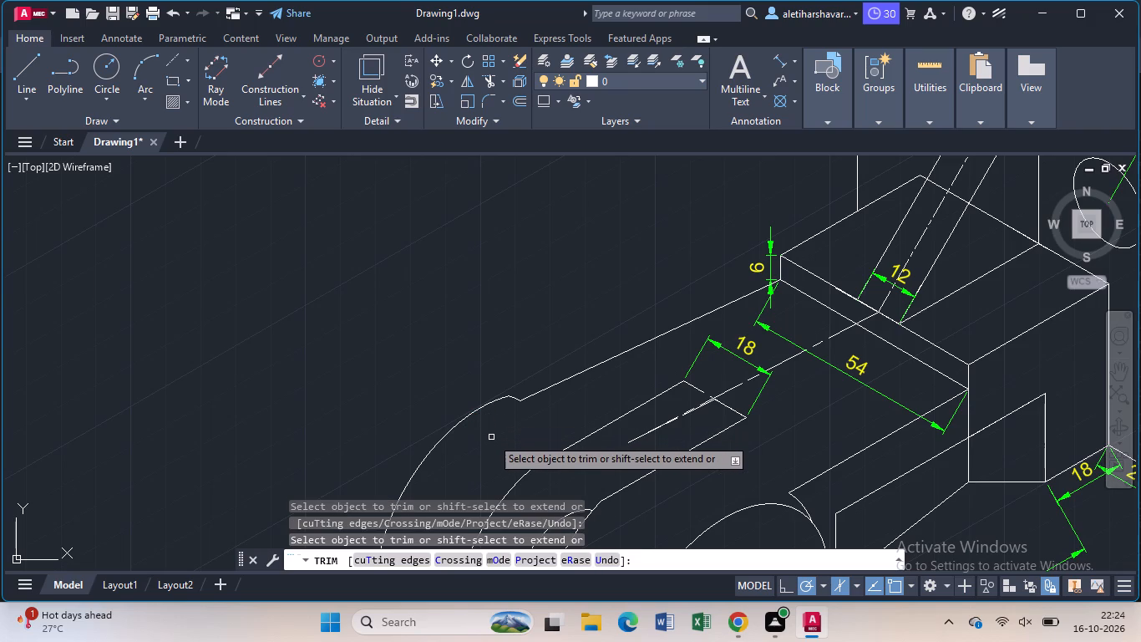
{"action": "key", "text": "l"}
{"action": "key", "text": "Return"}
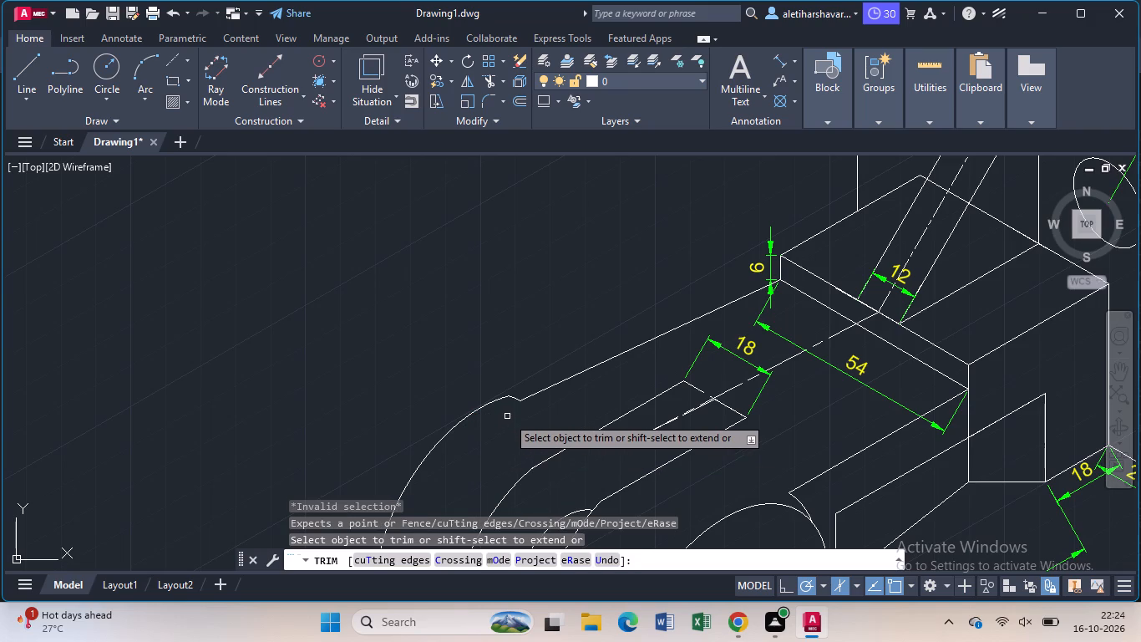
{"action": "key", "text": "Escape"}
Draw a line about 8.5 long at 210° from the junction of the far top edge and the lug's rear arc.
{"action": "key", "text": "l"}
{"action": "key", "text": "Return"}
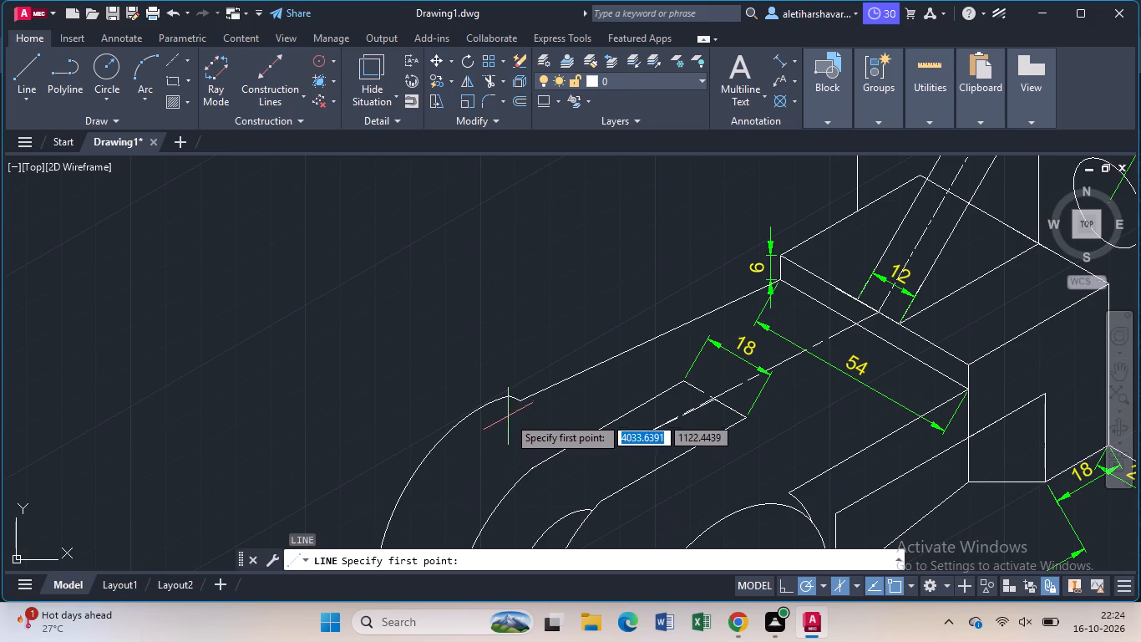
{"action": "left_click", "coordinate": [525, 397]}
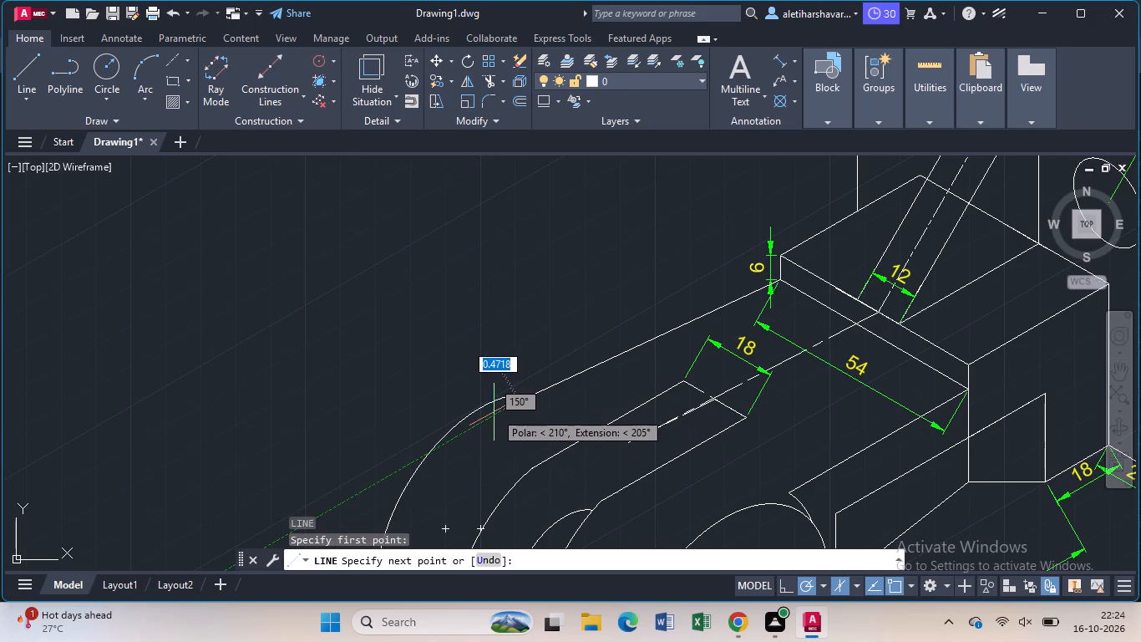
{"action": "left_click", "coordinate": [493, 412]}
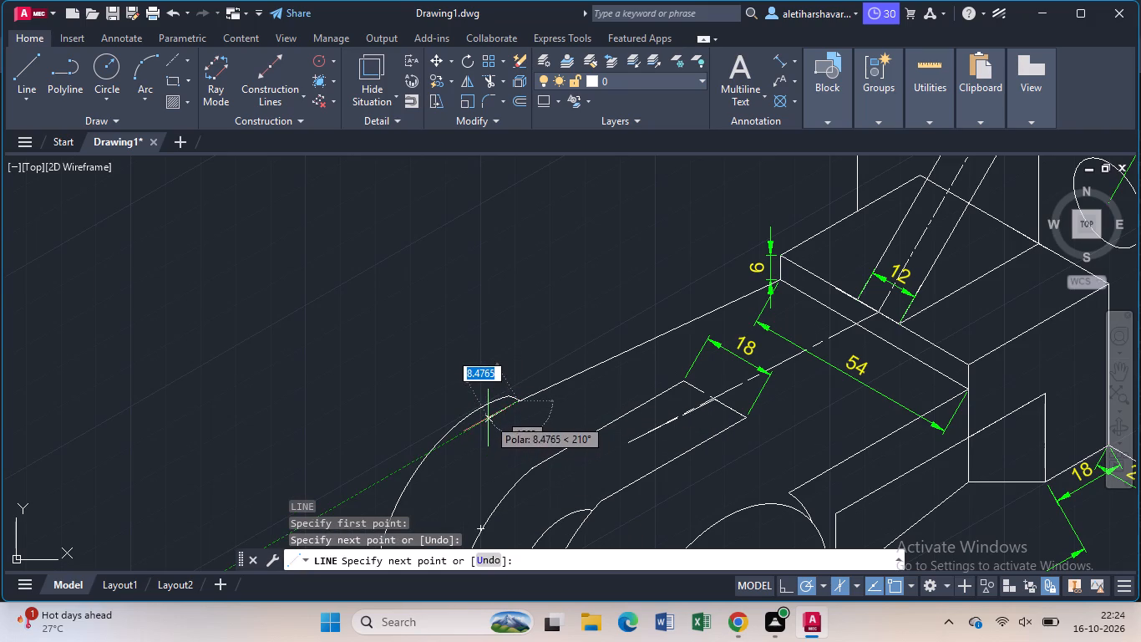
{"action": "left_click", "coordinate": [488, 417]}
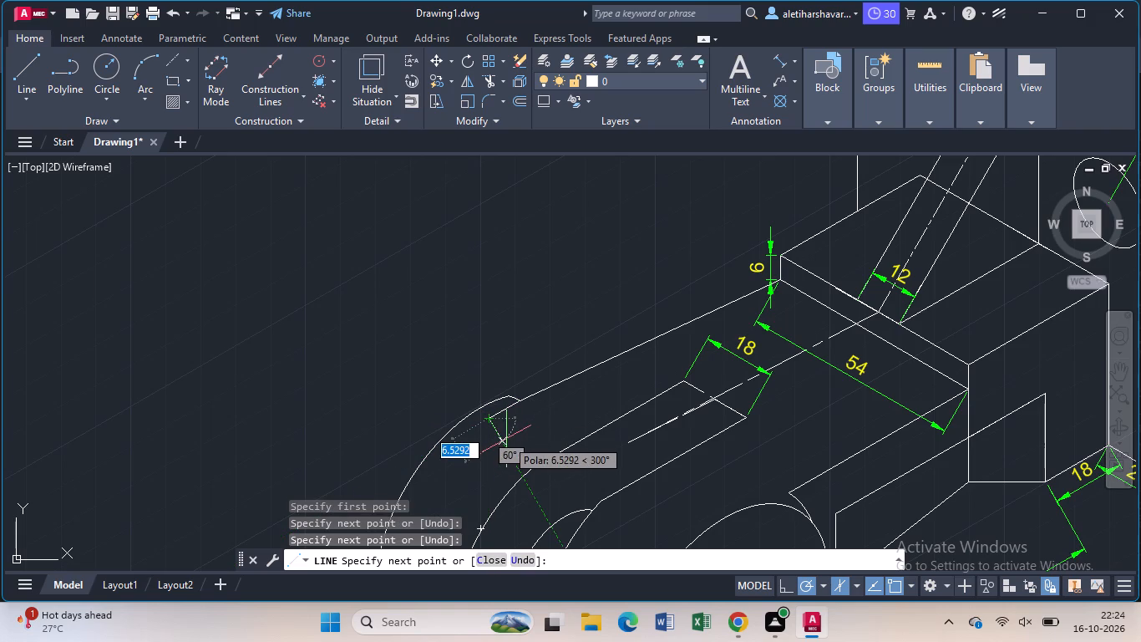
{"action": "key", "text": "Escape"}
{"action": "scroll", "coordinate": [522, 443], "scroll_direction": "down", "scroll_amount": 2}
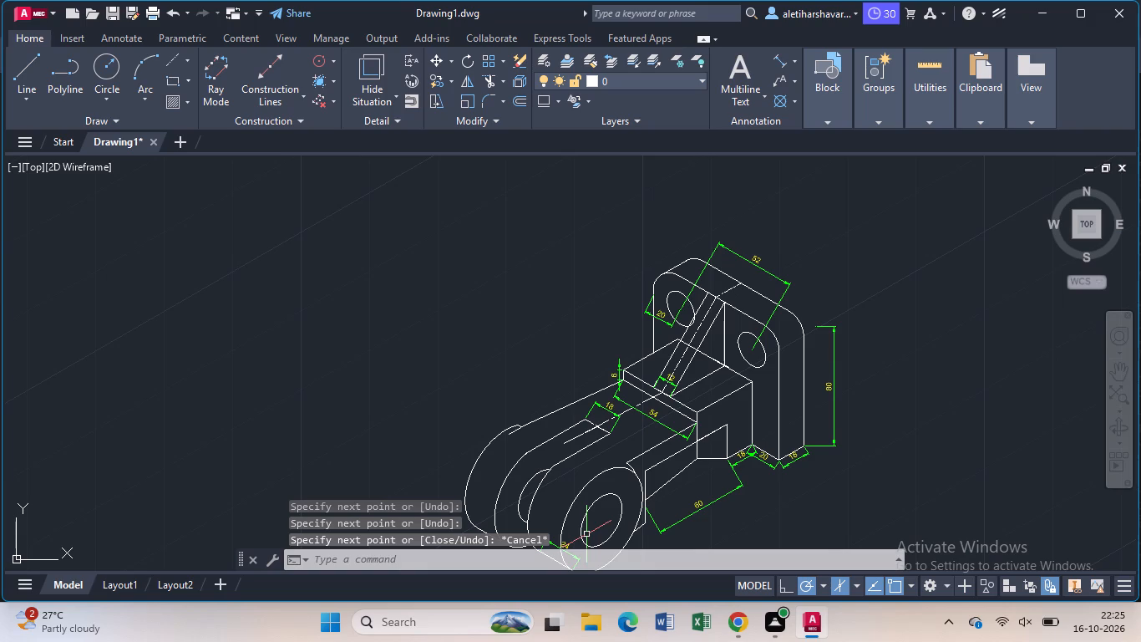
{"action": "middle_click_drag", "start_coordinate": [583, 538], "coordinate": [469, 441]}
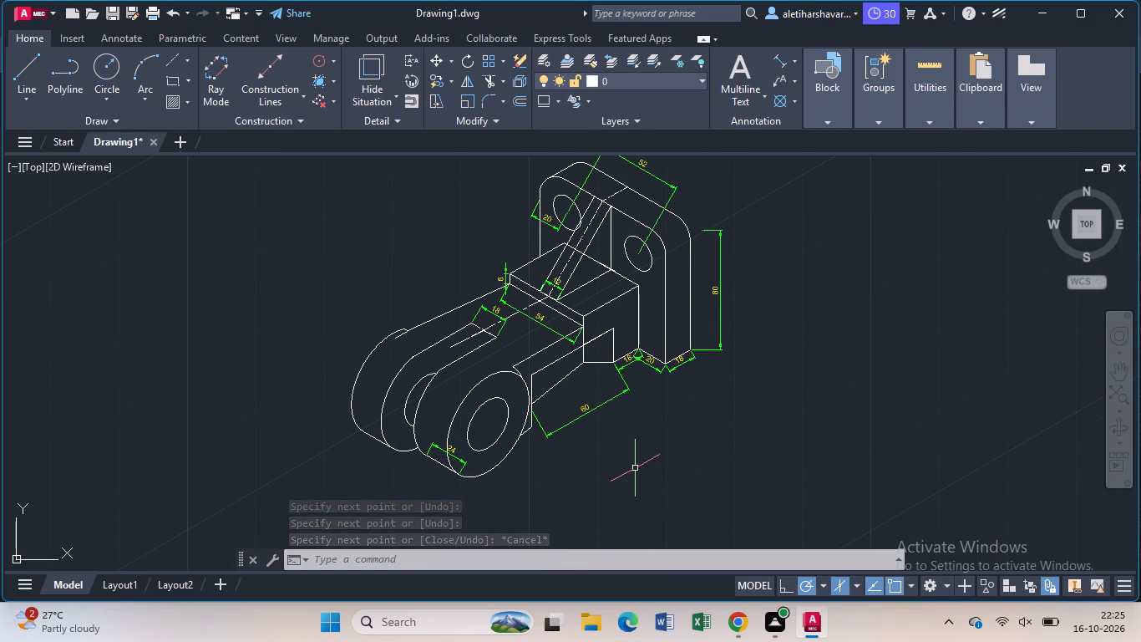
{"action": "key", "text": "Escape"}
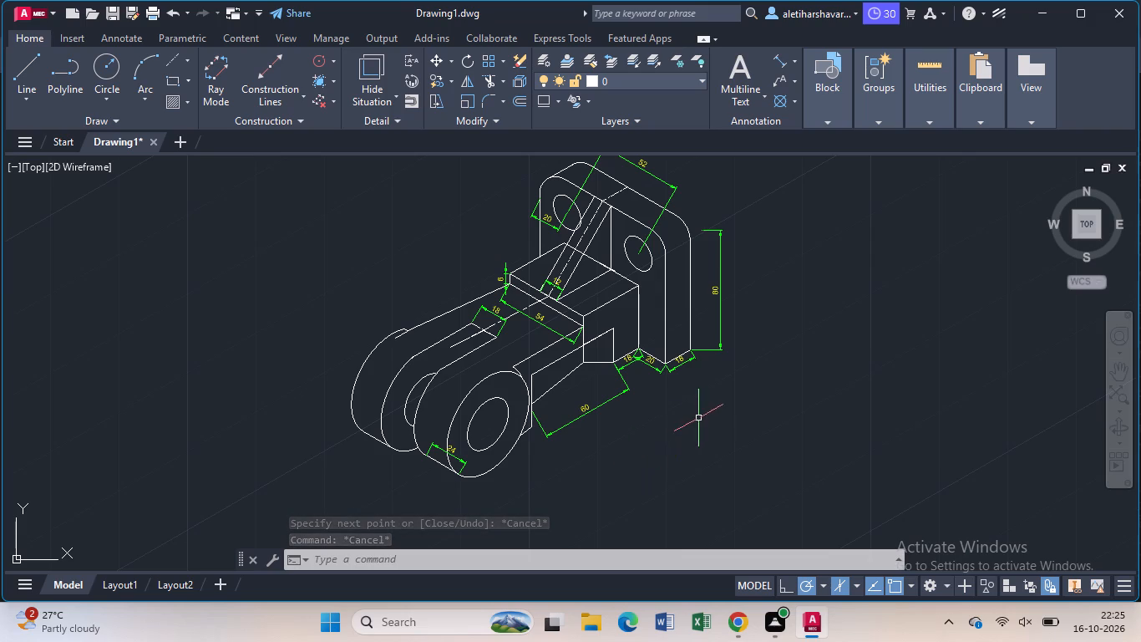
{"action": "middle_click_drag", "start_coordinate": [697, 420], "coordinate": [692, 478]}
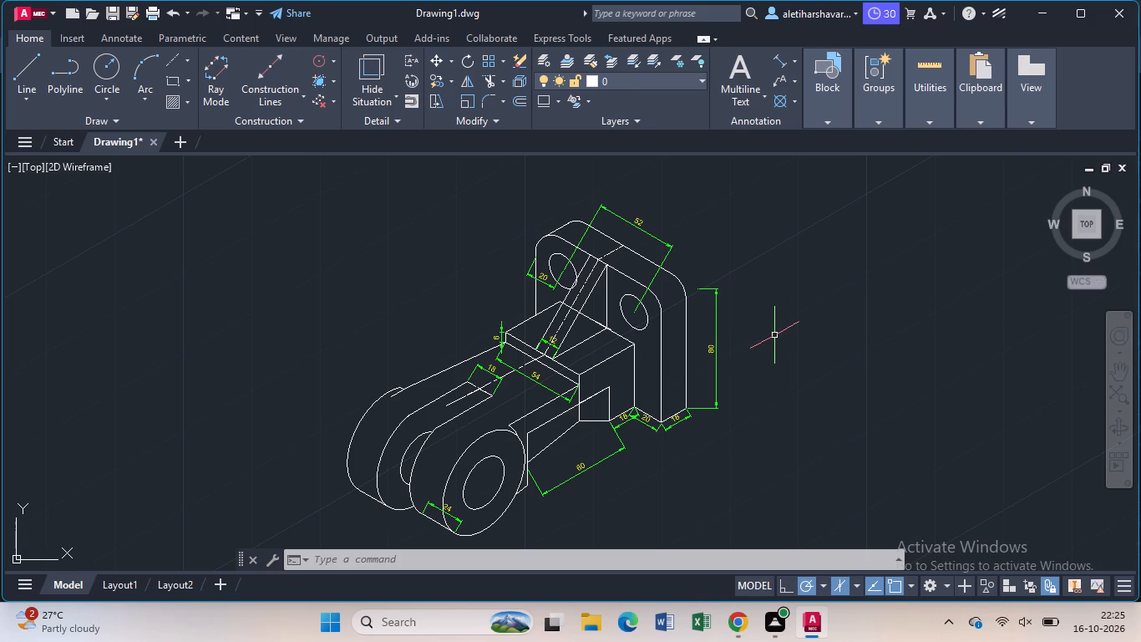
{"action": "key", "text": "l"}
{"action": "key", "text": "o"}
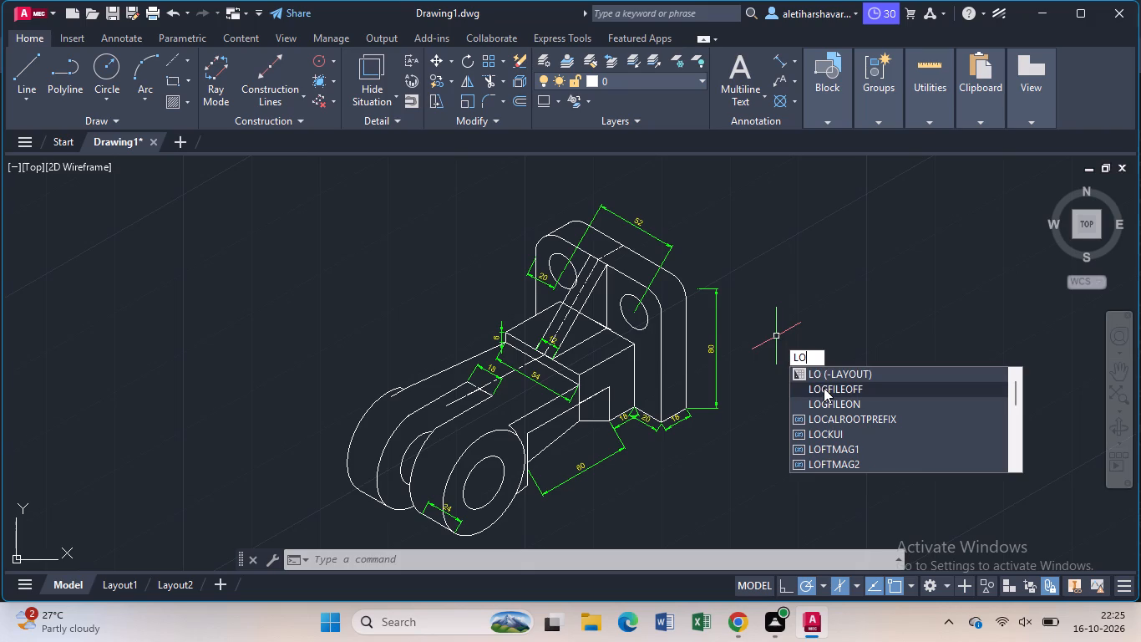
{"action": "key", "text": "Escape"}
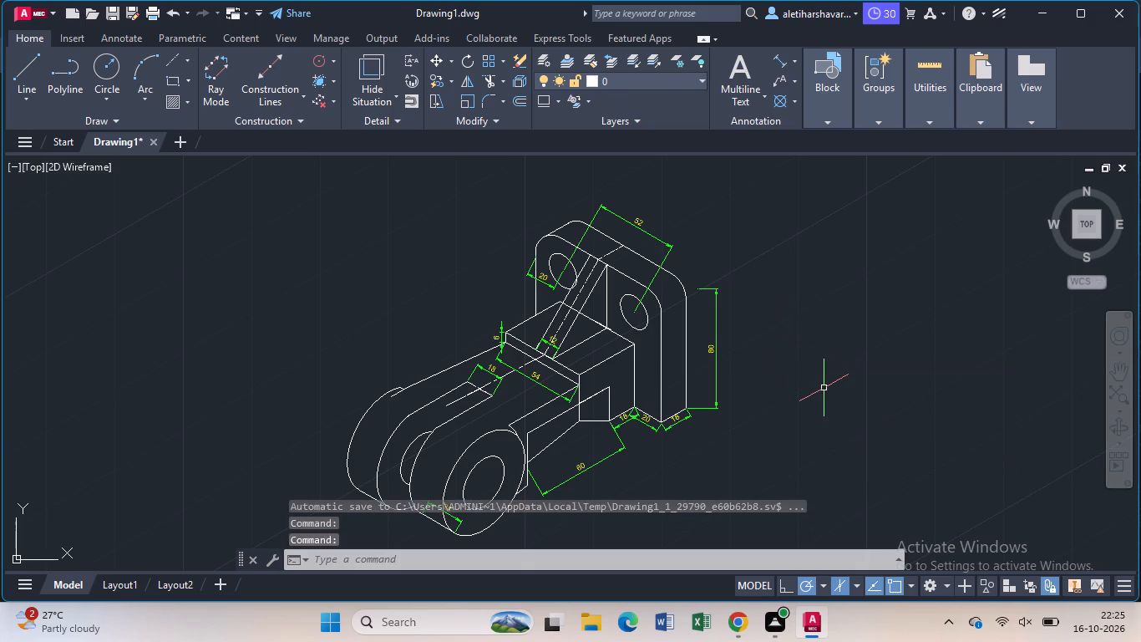
Save the drawing in Documents under the file name "connecting bracket".
{"action": "key", "text": "ctrl+s"}
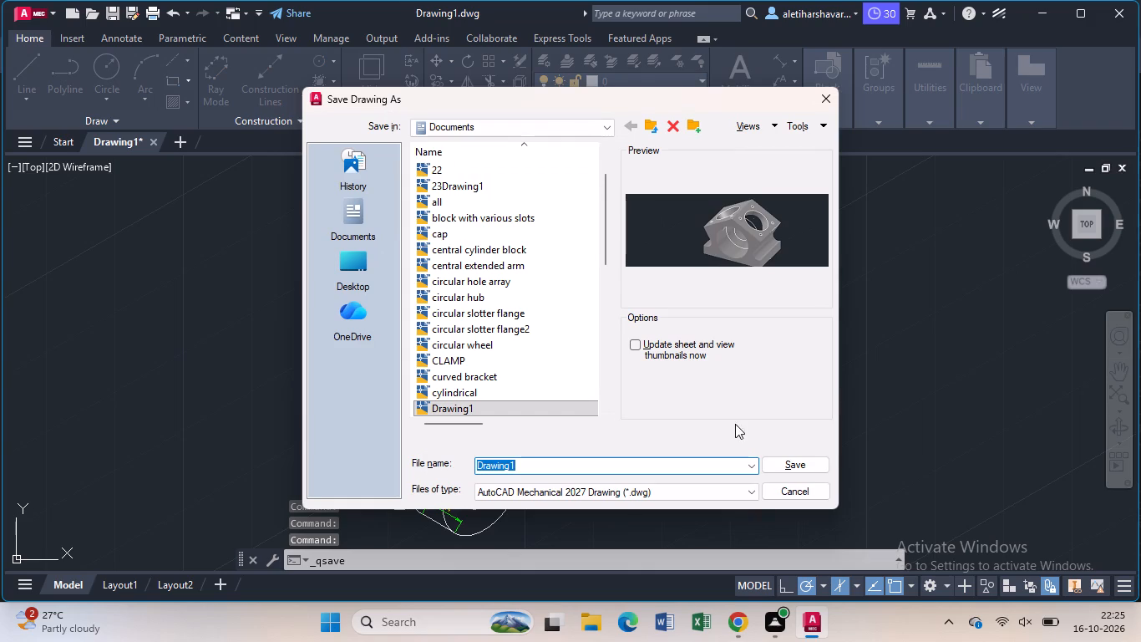
{"action": "left_click", "coordinate": [714, 461]}
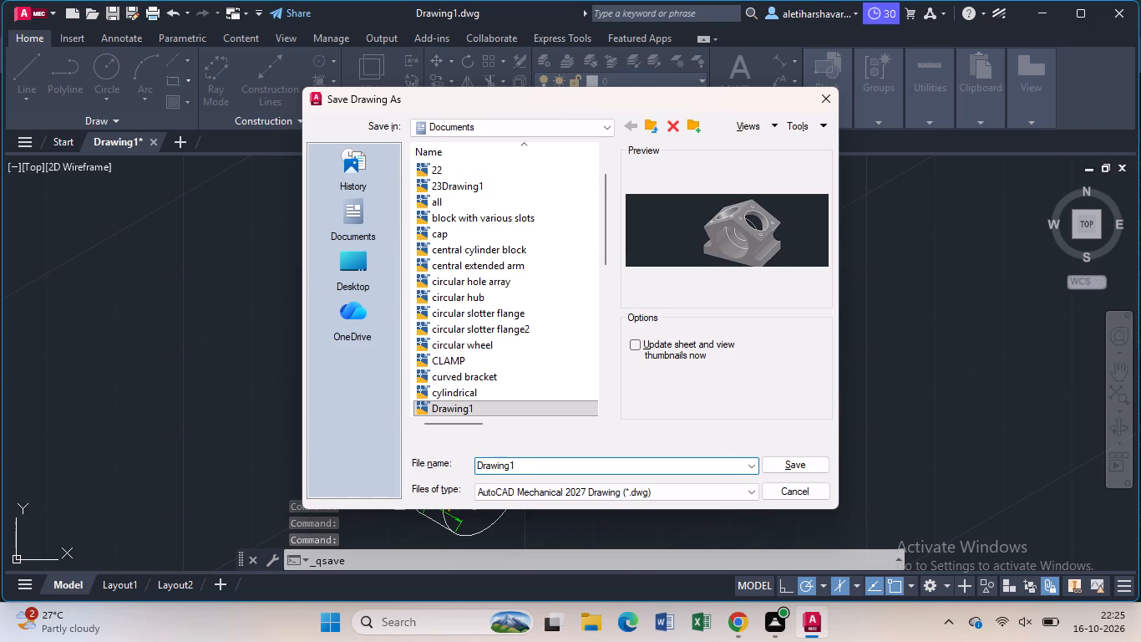
{"action": "key", "text": "Delete"}
{"action": "key", "text": "Delete"}
{"action": "key", "text": "Delete"}
{"action": "key", "text": "Delete"}
{"action": "key", "text": "Delete"}
{"action": "key", "text": "Delete"}
{"action": "key", "text": "Delete"}
{"action": "key", "text": "Delete"}
{"action": "key", "text": "Delete"}
{"action": "key", "text": "Delete"}
{"action": "key", "text": "Delete"}
{"action": "key", "text": "Delete"}
{"action": "key", "text": "Delete"}
{"action": "key", "text": "Delete"}
{"action": "key", "text": "Delete"}
{"action": "key", "text": "Delete"}
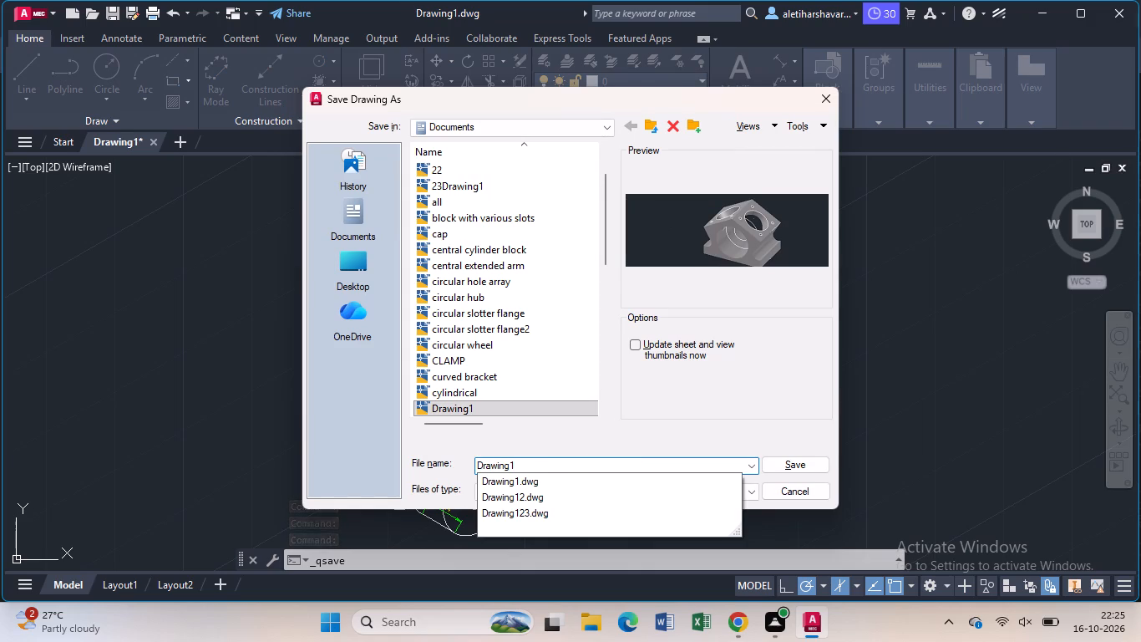
{"action": "key", "text": "BackSpace"}
{"action": "key", "text": "BackSpace"}
{"action": "key", "text": "BackSpace"}
{"action": "key", "text": "BackSpace"}
{"action": "key", "text": "BackSpace"}
{"action": "key", "text": "BackSpace"}
{"action": "key", "text": "BackSpace"}
{"action": "key", "text": "BackSpace"}
{"action": "key", "text": "BackSpace"}
{"action": "key", "text": "BackSpace"}
{"action": "key", "text": "BackSpace"}
{"action": "key", "text": "BackSpace"}
{"action": "key", "text": "BackSpace"}
{"action": "key", "text": "BackSpace"}
{"action": "key", "text": "BackSpace"}
{"action": "key", "text": "BackSpace"}
{"action": "key", "text": "BackSpace"}
{"action": "key", "text": "BackSpace"}
{"action": "key", "text": "BackSpace"}
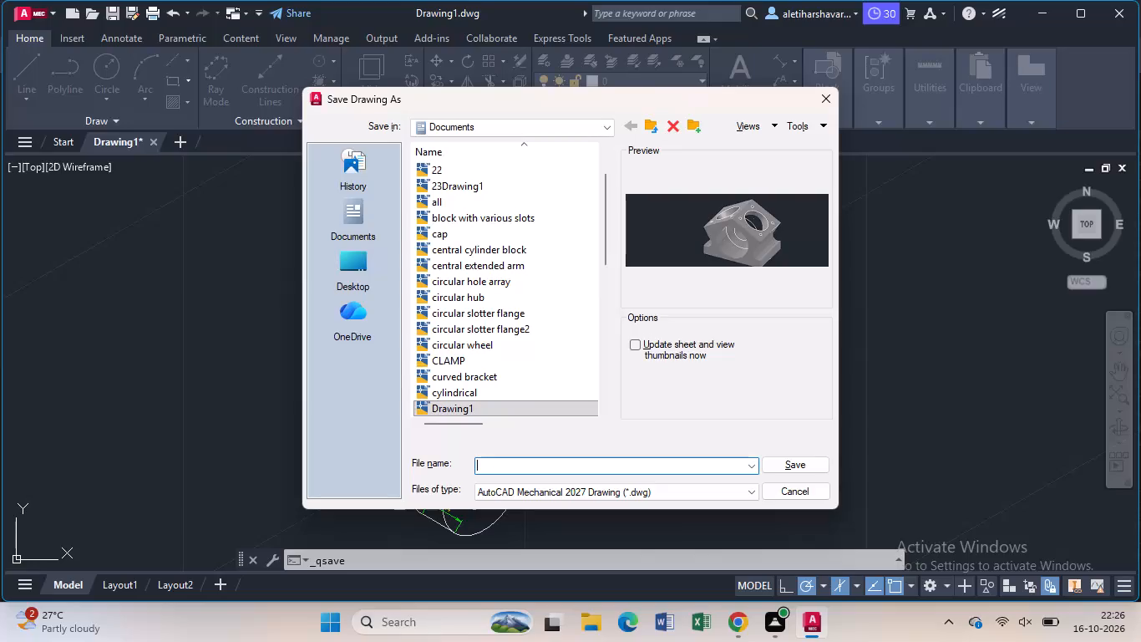
{"action": "type", "text": "connecting b"}
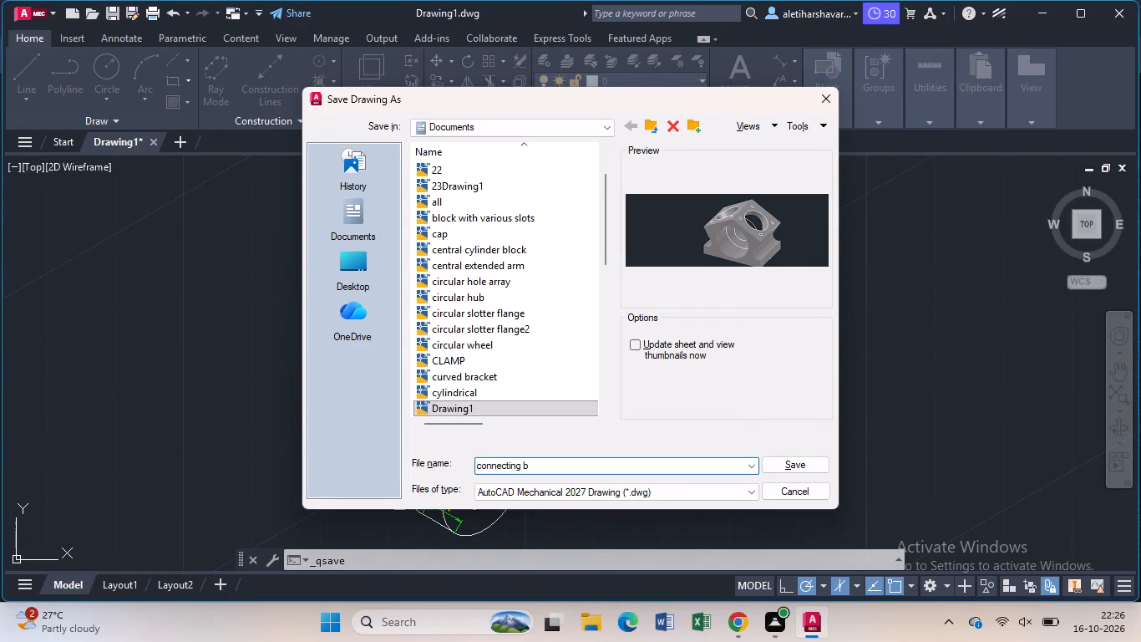
{"action": "type", "text": "rac"}
{"action": "type", "text": "ke"}
{"action": "key", "text": "t"}
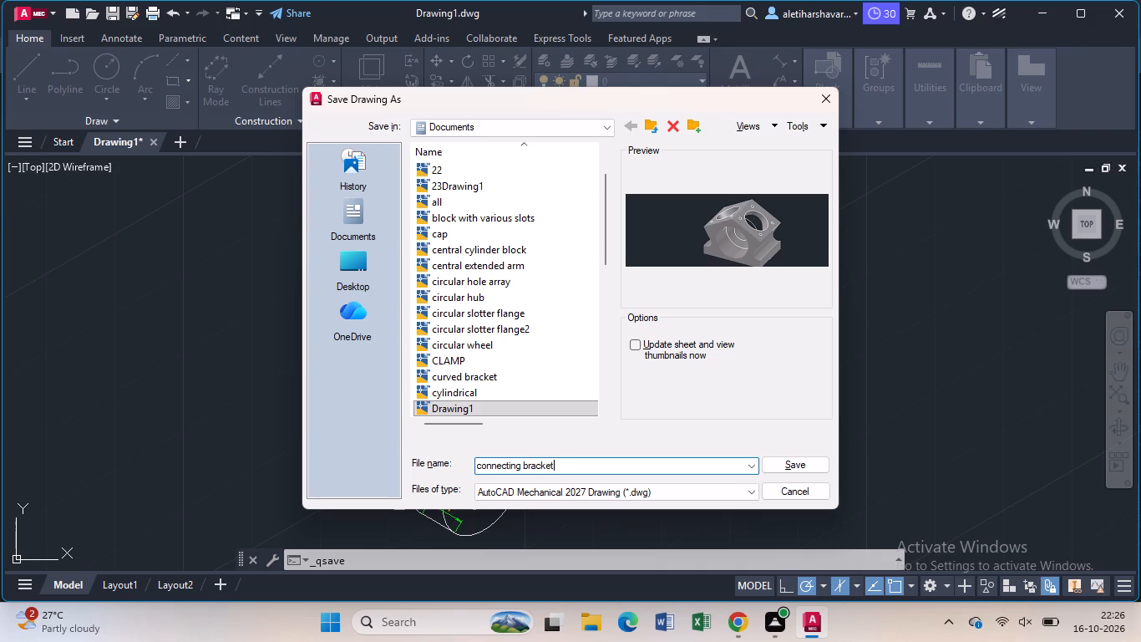
{"action": "left_click", "coordinate": [823, 461]}
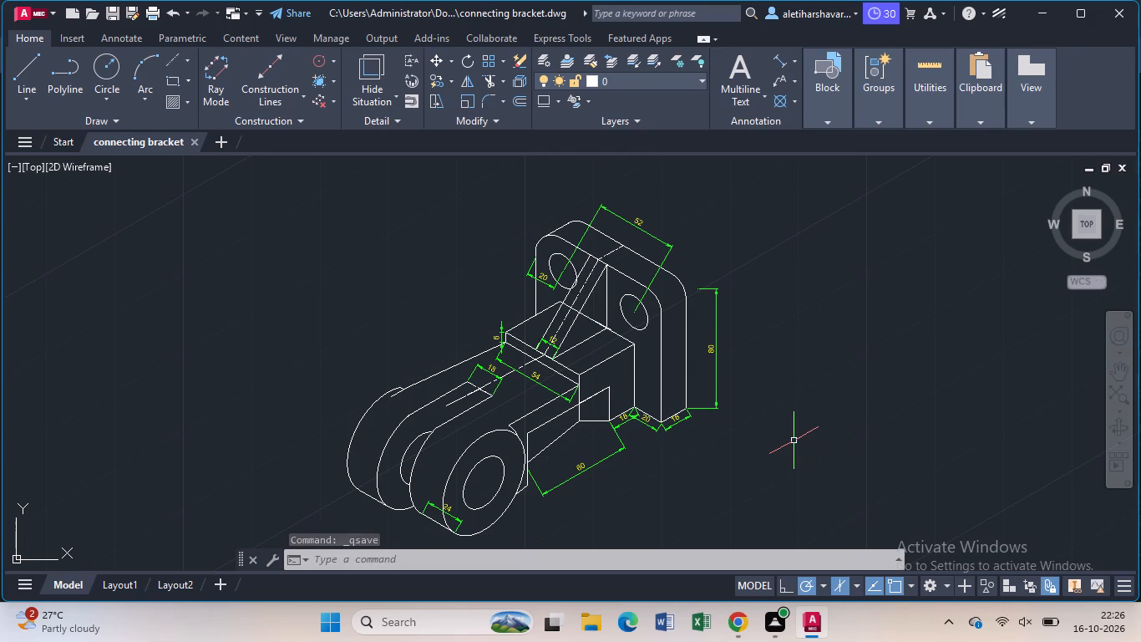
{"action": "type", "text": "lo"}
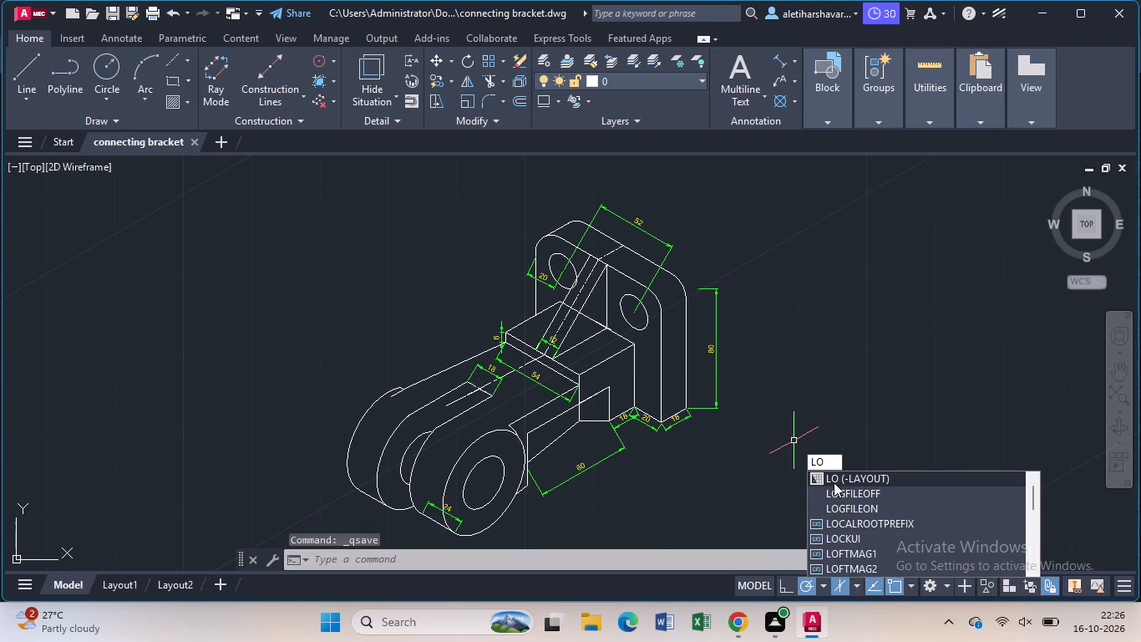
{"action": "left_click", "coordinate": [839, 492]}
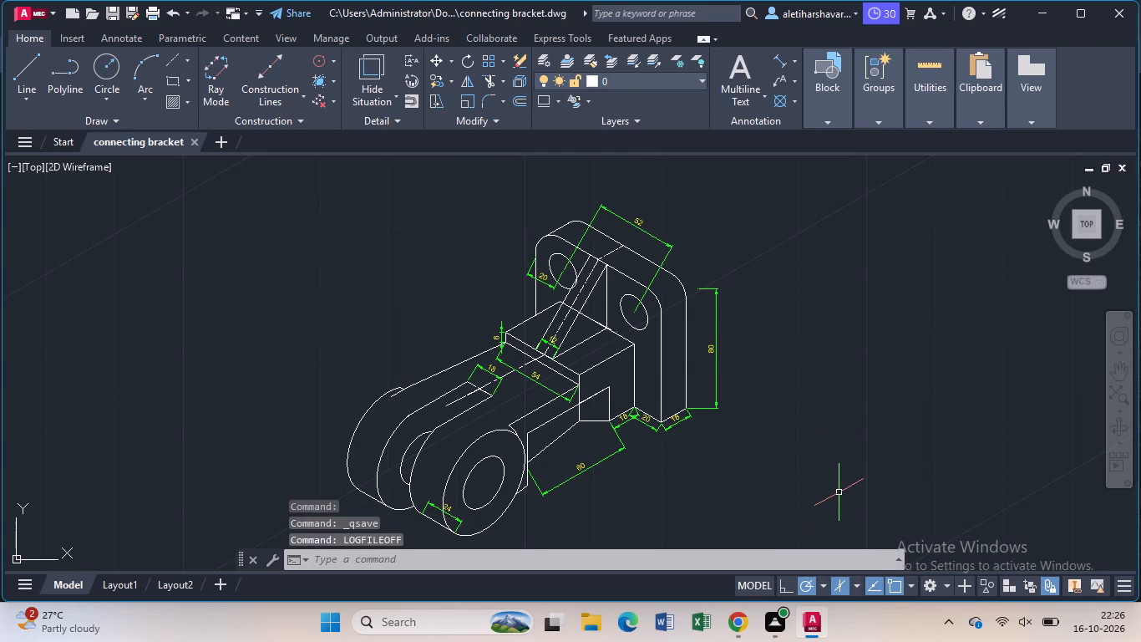
Set up a plot with DWG To PDF.pc3, landscape orientation, centred, on ISO A4 (297.00 x 210.00 MM) paper.
{"action": "key", "text": "p"}
{"action": "type", "text": "lo"}
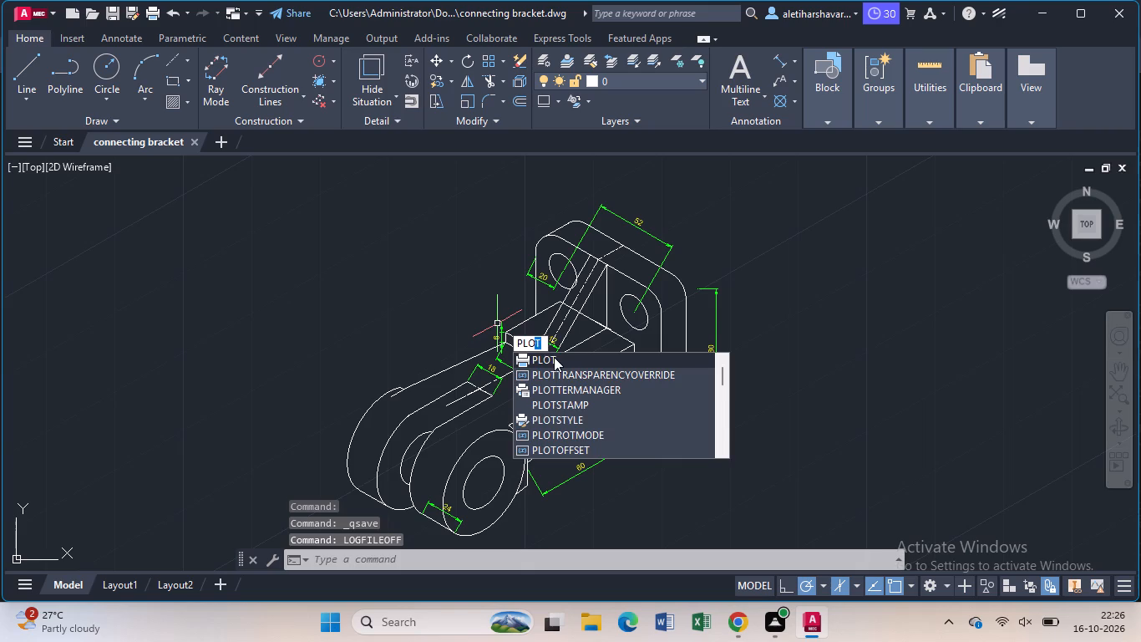
{"action": "left_click", "coordinate": [554, 357]}
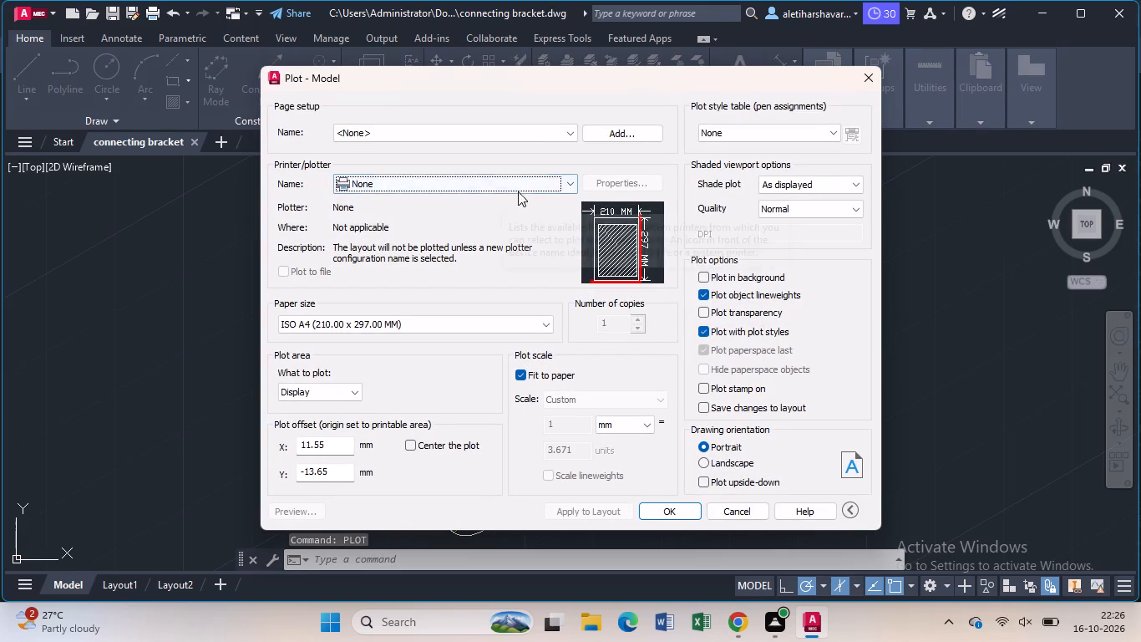
{"action": "left_click", "coordinate": [566, 183]}
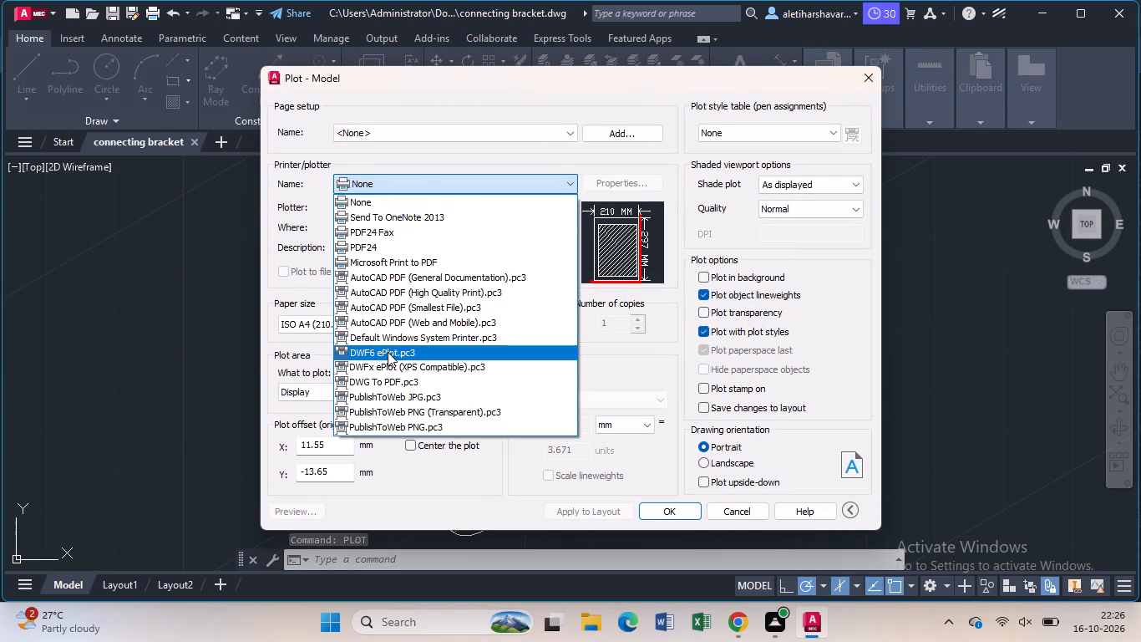
{"action": "left_click", "coordinate": [395, 380]}
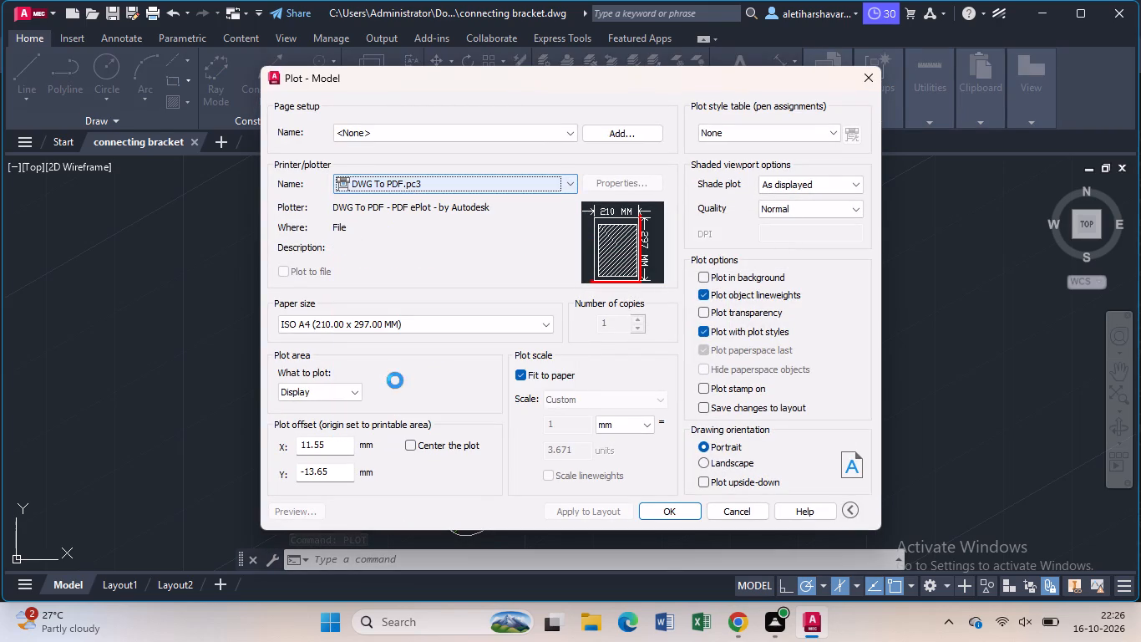
{"action": "left_click", "coordinate": [706, 458]}
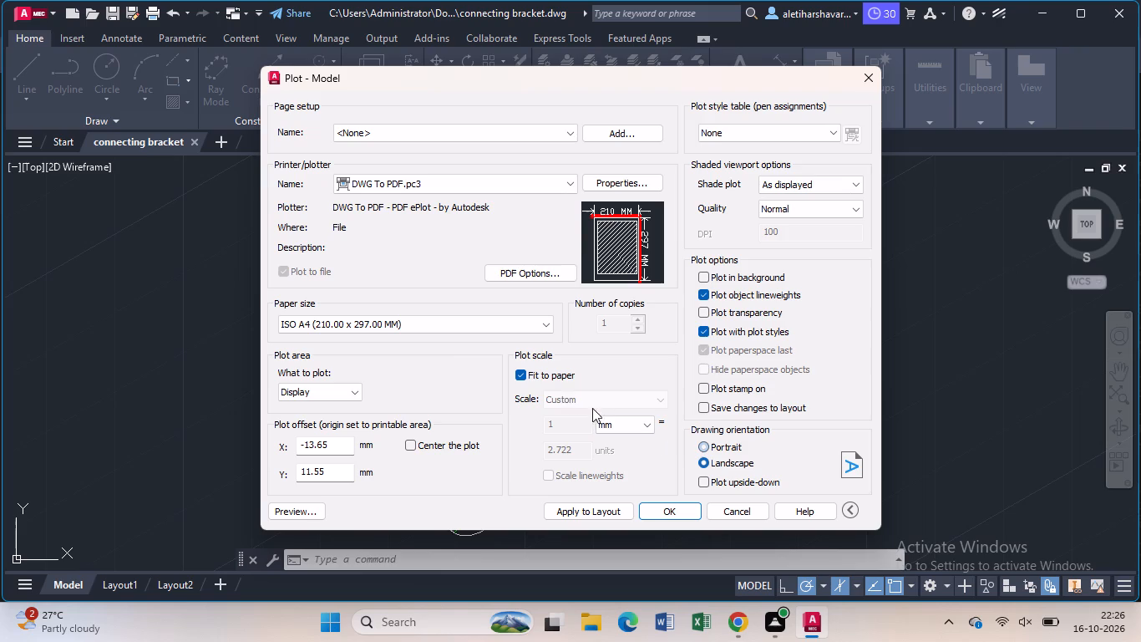
{"action": "left_click", "coordinate": [413, 442]}
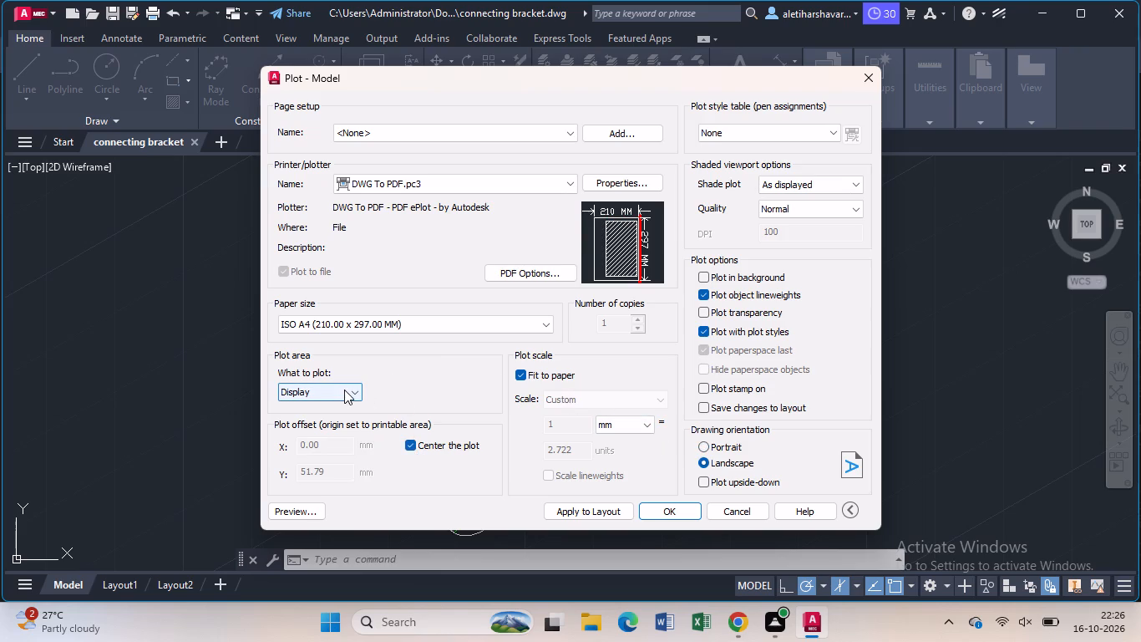
{"action": "left_click", "coordinate": [545, 323]}
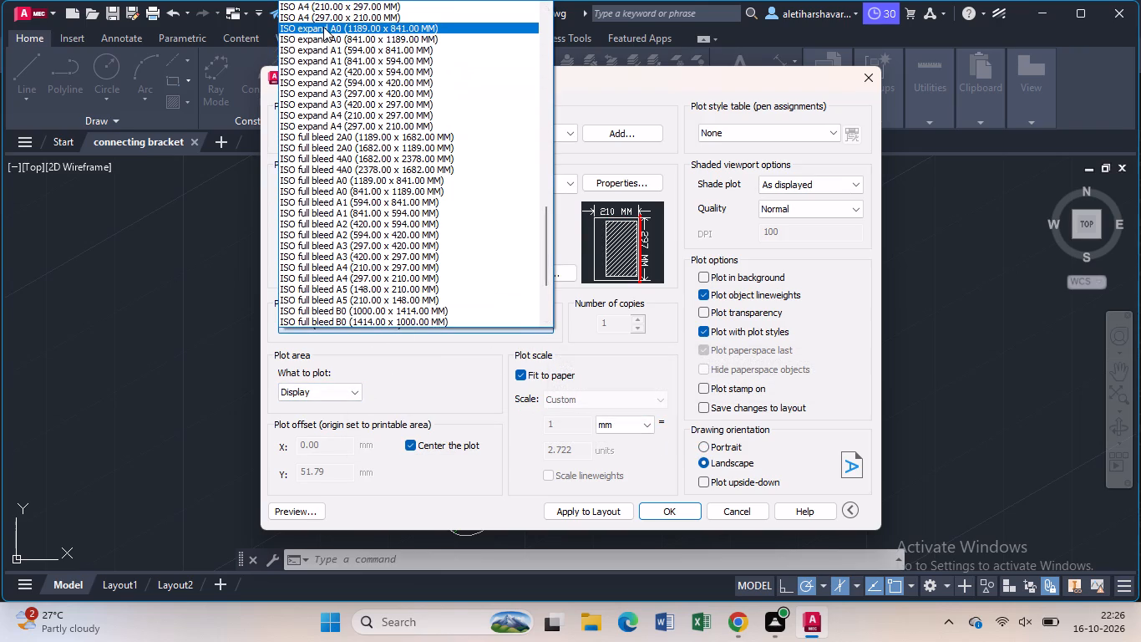
{"action": "left_click", "coordinate": [322, 16]}
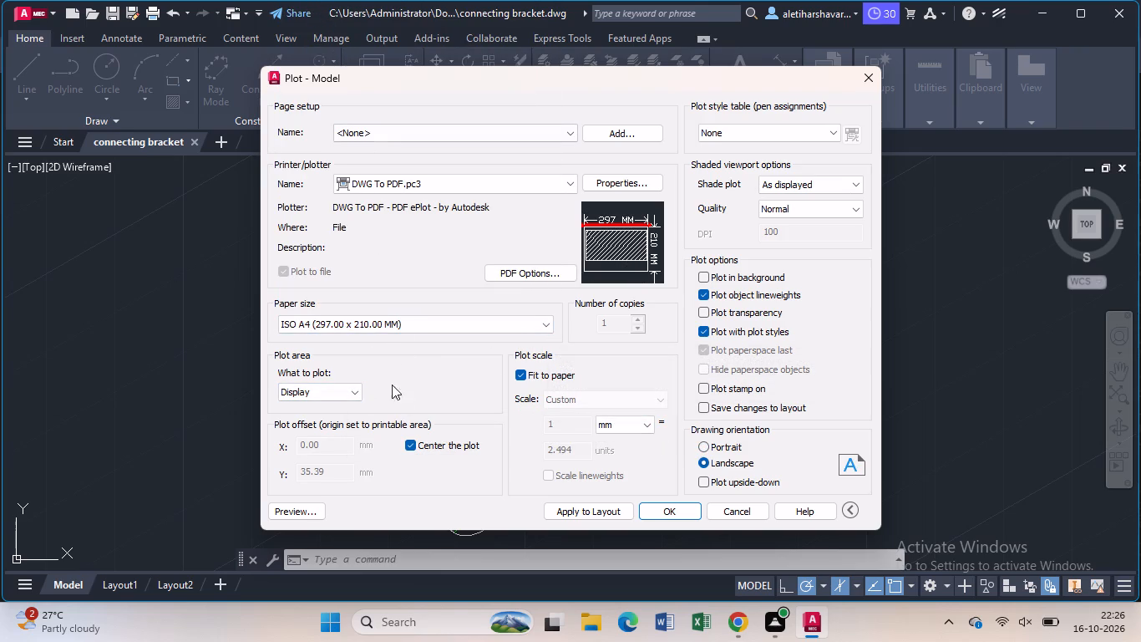
Set the plot area to a window enclosing the whole bracket and all its dimensions.
{"action": "left_click", "coordinate": [352, 389]}
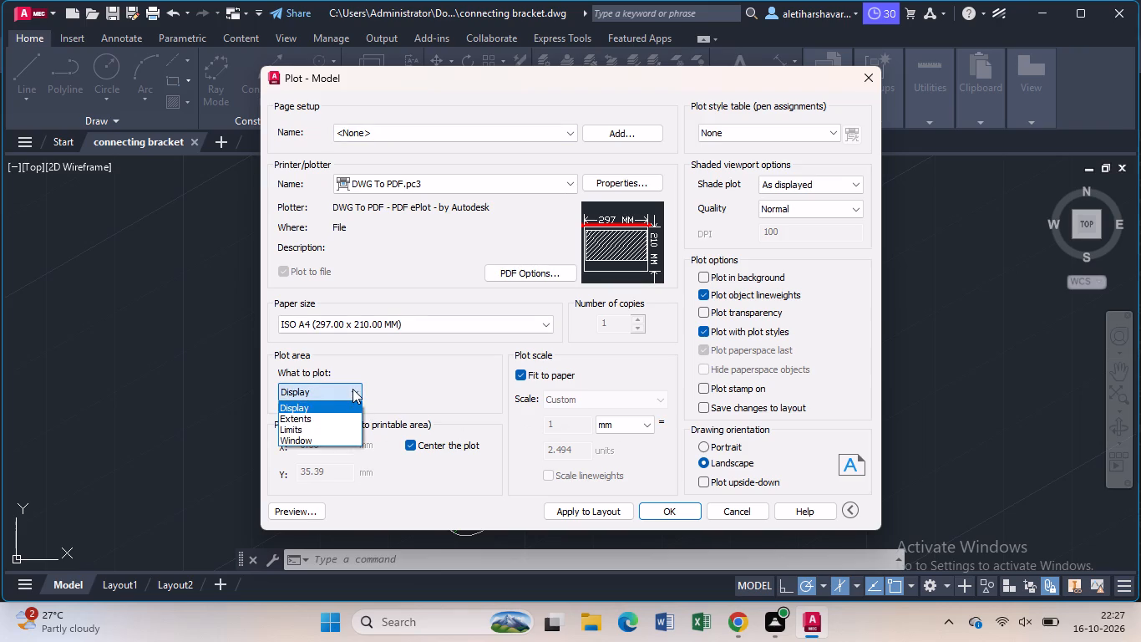
{"action": "left_click", "coordinate": [337, 436]}
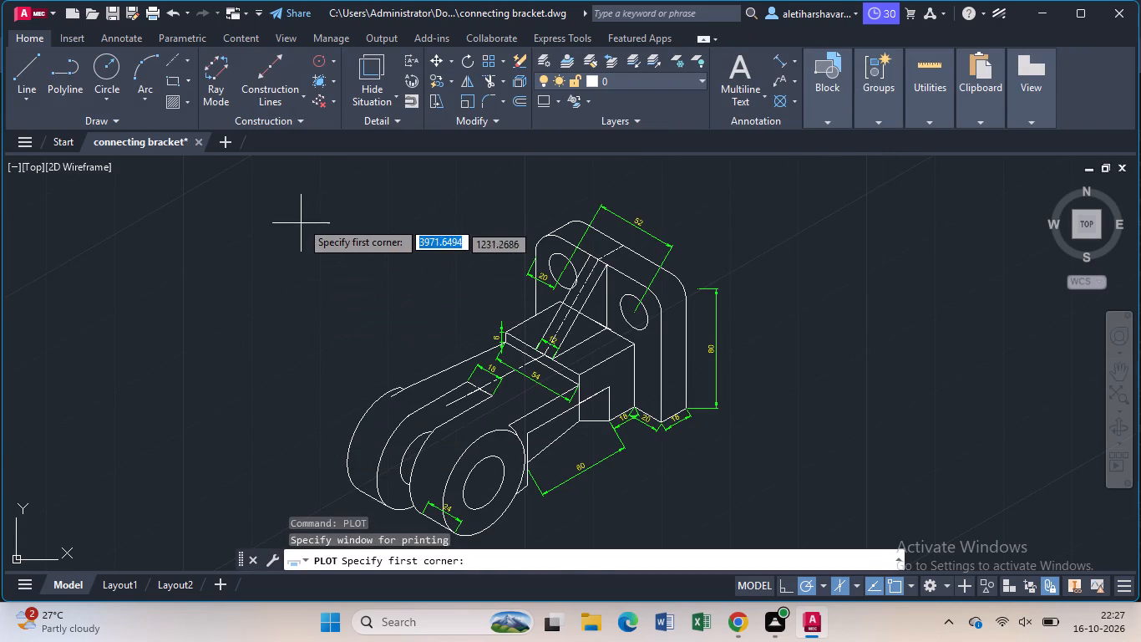
{"action": "left_click", "coordinate": [304, 196]}
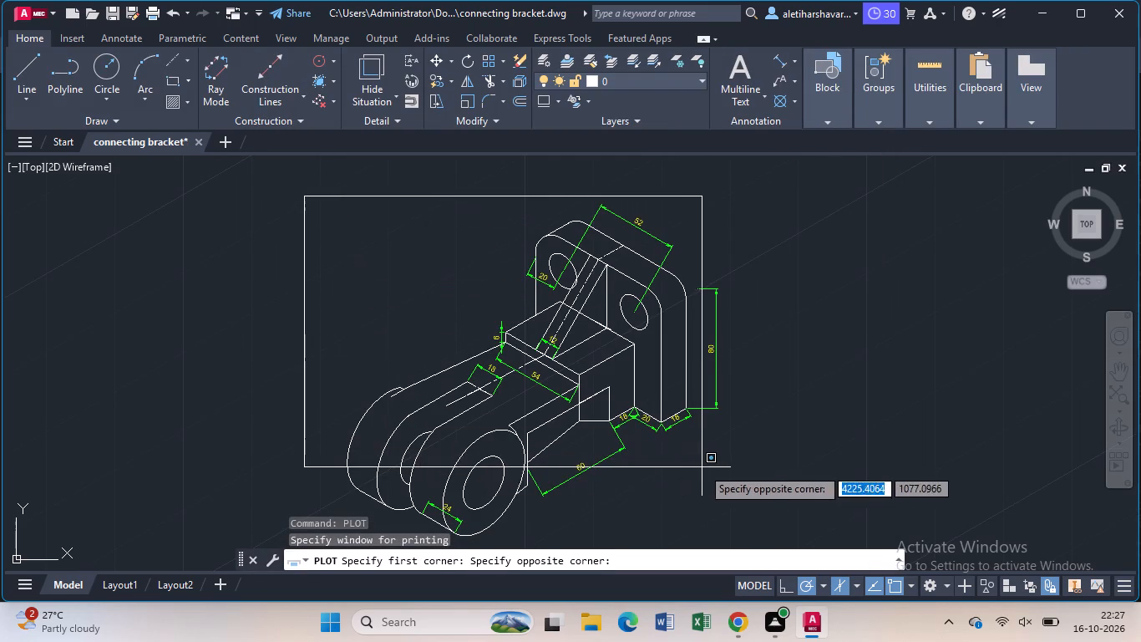
{"action": "left_click", "coordinate": [776, 548]}
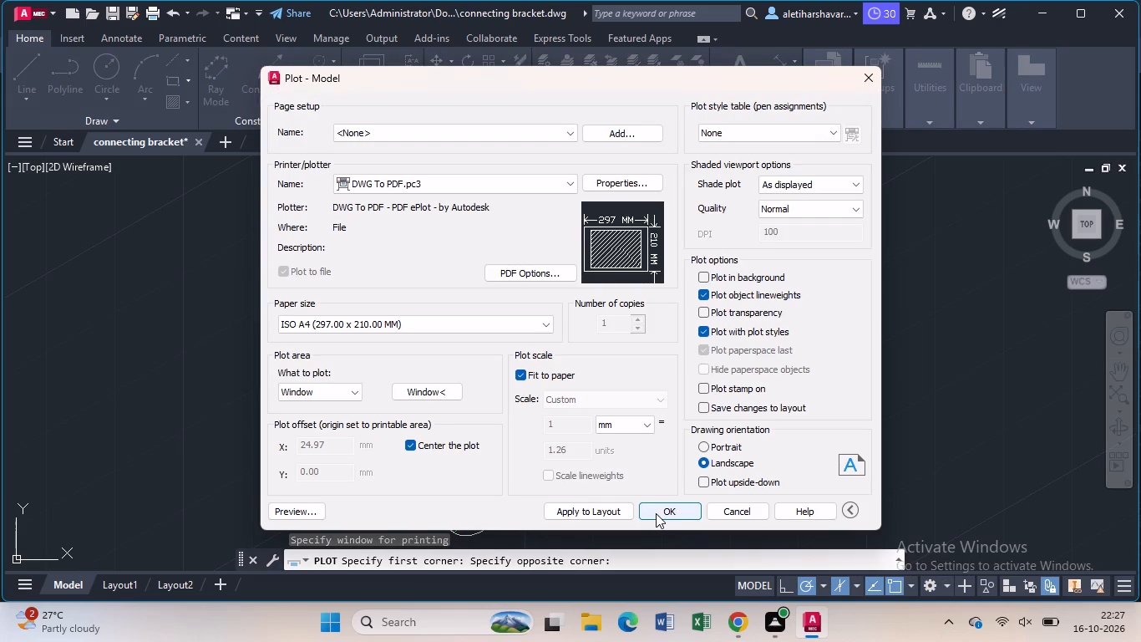
Plot the drawing to connecting bracket-Model.pdf in Documents and close the PDF that opens.
{"action": "left_click", "coordinate": [664, 513]}
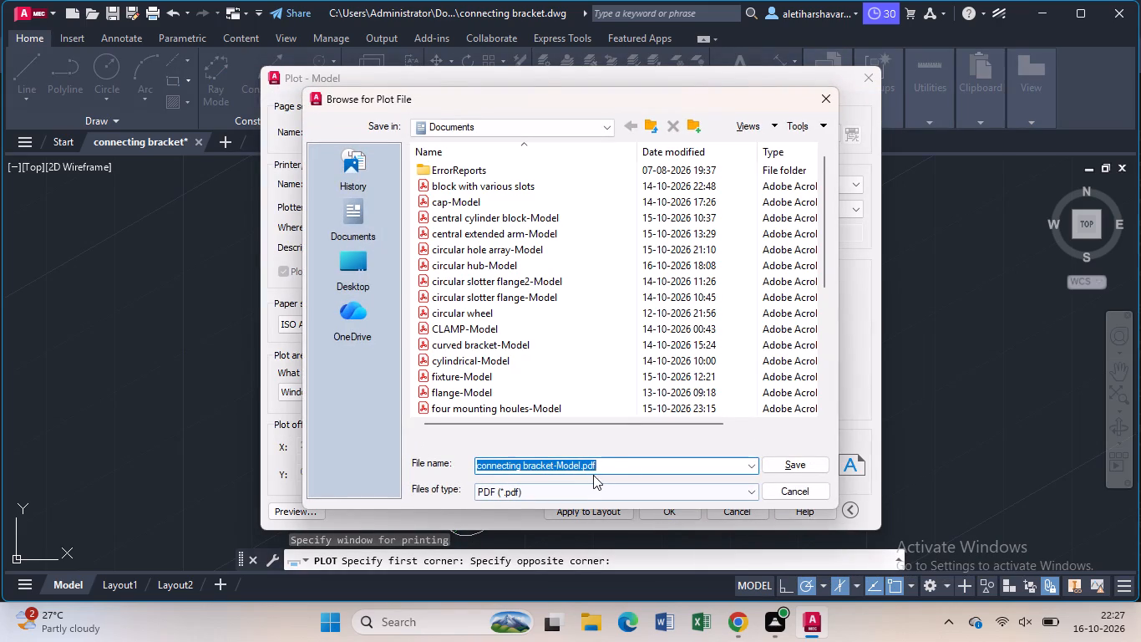
{"action": "left_click", "coordinate": [791, 467]}
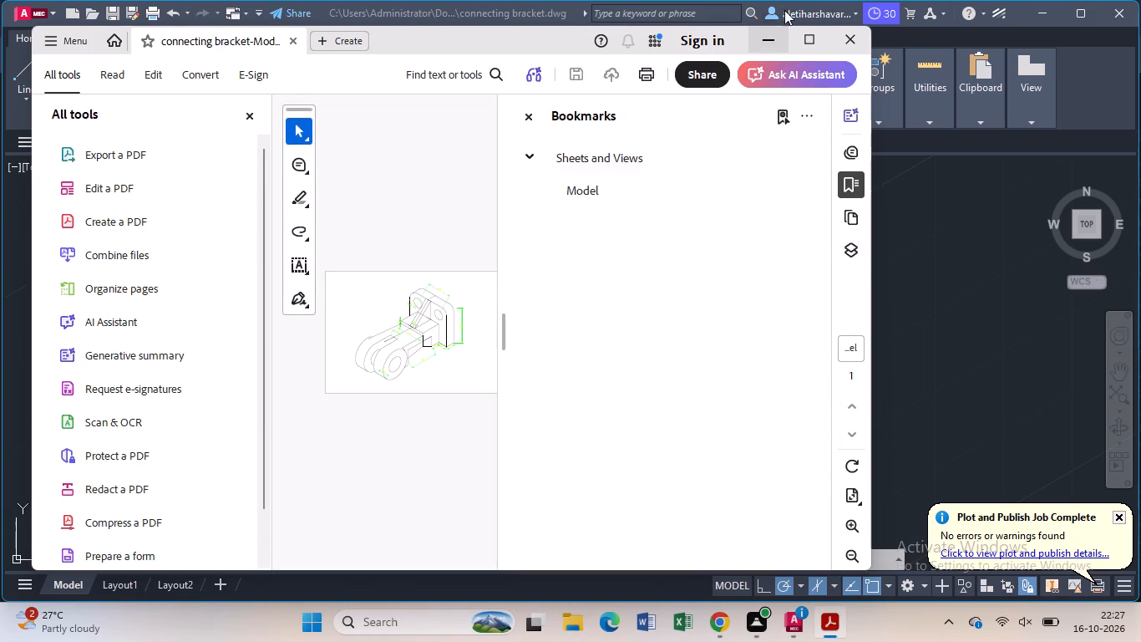
{"action": "left_click", "coordinate": [833, 47]}
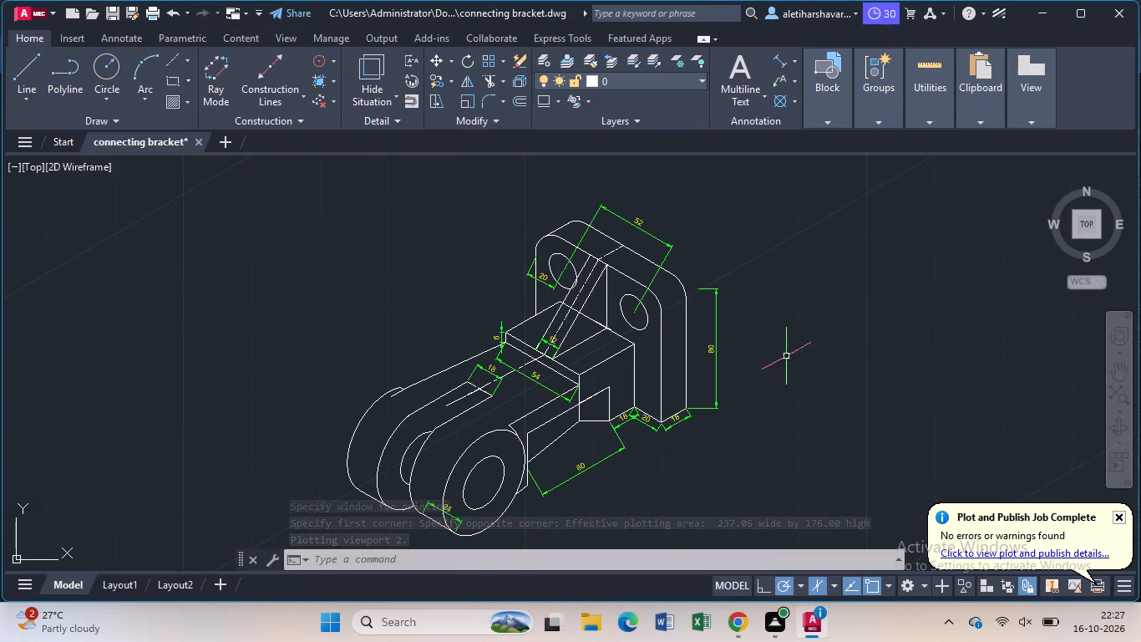